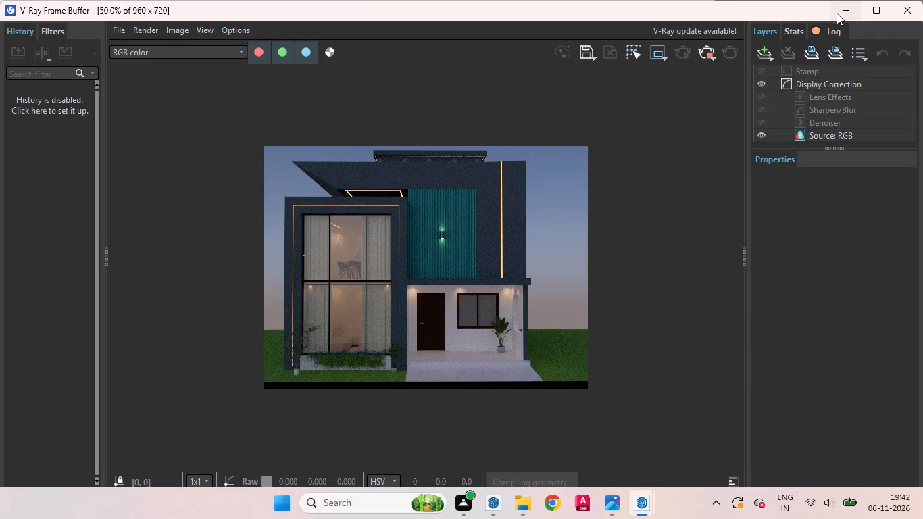
Minimize the render frame buffer and move the V-Ray Asset Editor clear of the house's entrance and fluted wall panel.
left_click(841, 10)
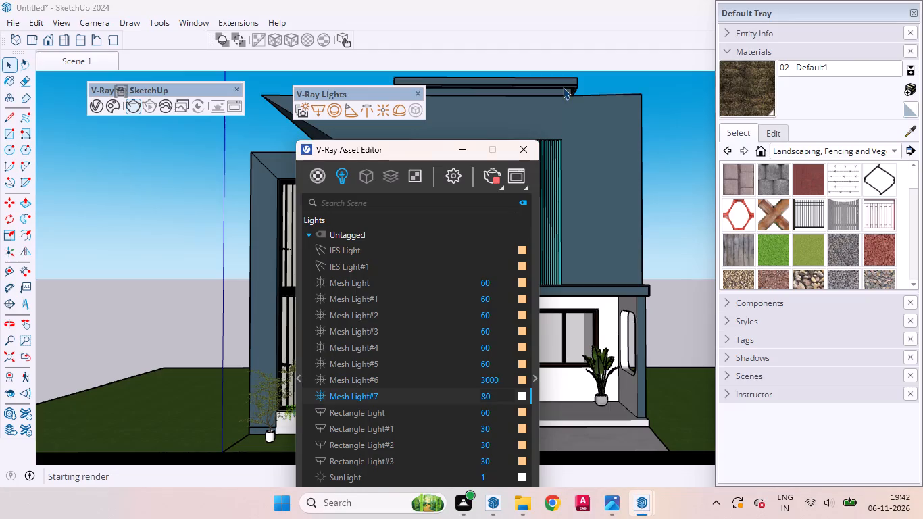
left_click_drag(402, 149, 382, 139)
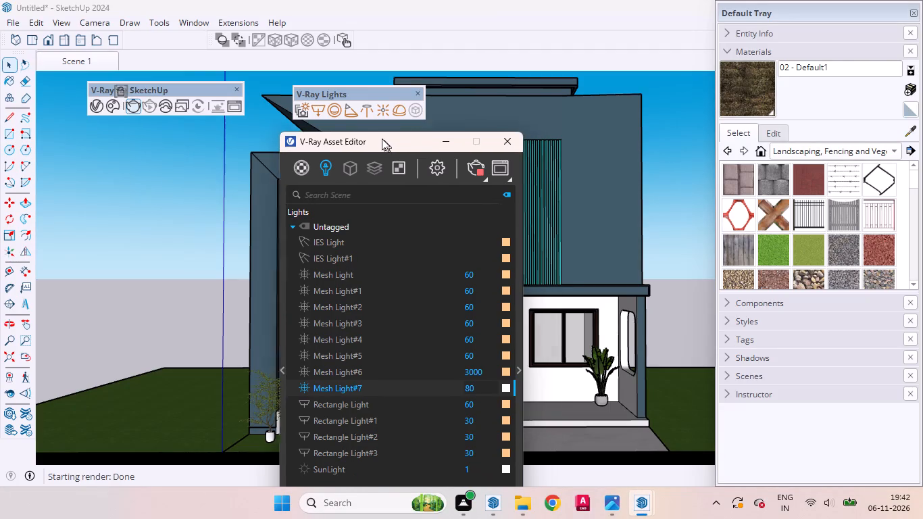
left_click_drag(382, 139, 225, 68)
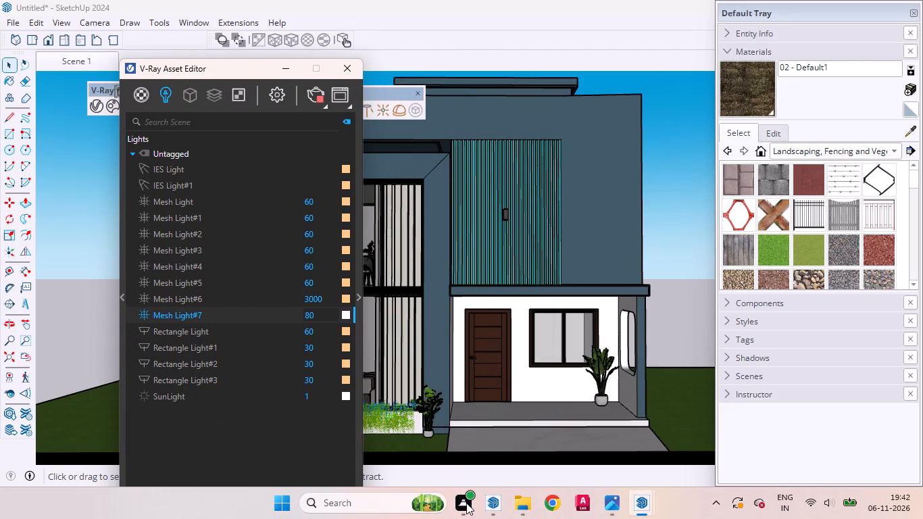
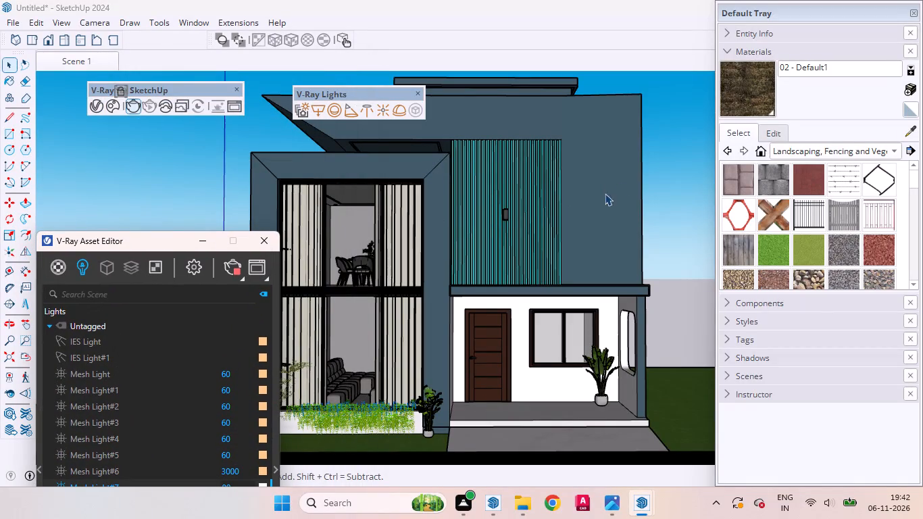
Move the V-Ray Asset Editor higher so its whole lights list fits on screen, clear of the house's entrance.
left_click_drag(145, 240, 204, 91)
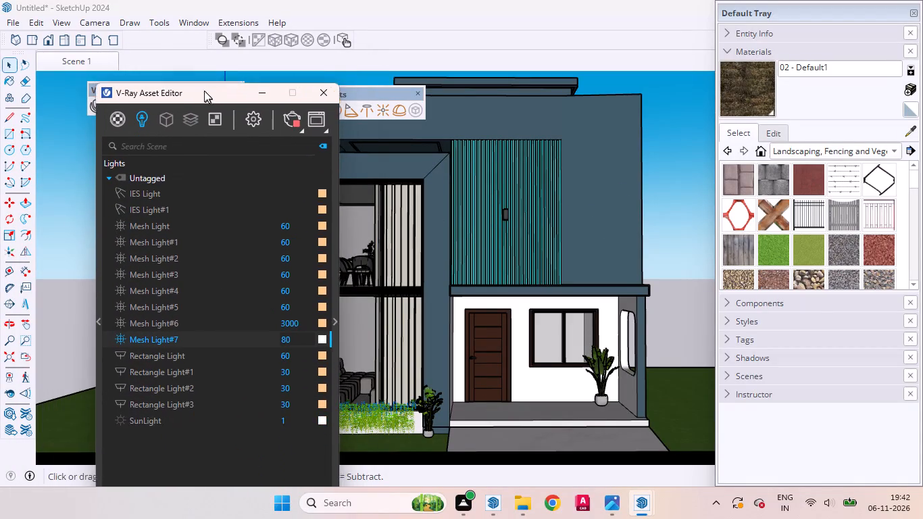
left_click_drag(204, 91, 176, 56)
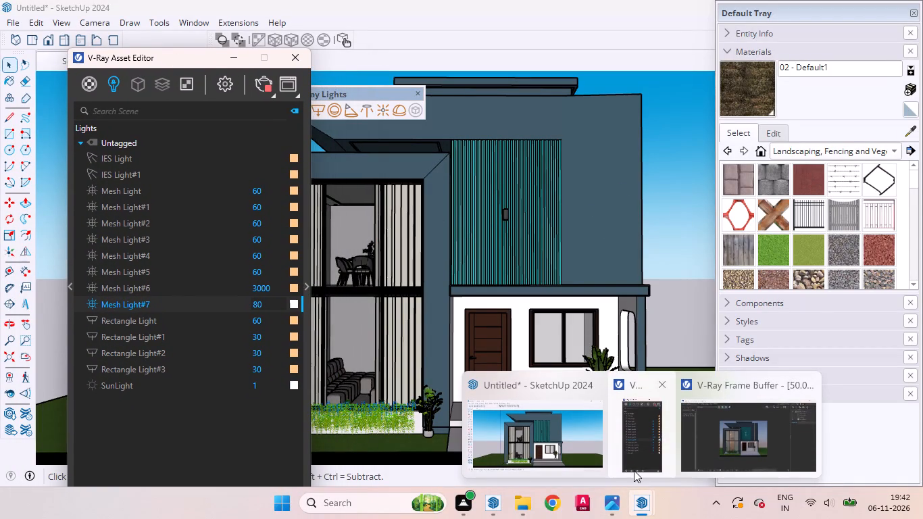
Bring back the V-Ray Frame Buffer and examine the lighting on the front facade in the ongoing render.
left_click(741, 453)
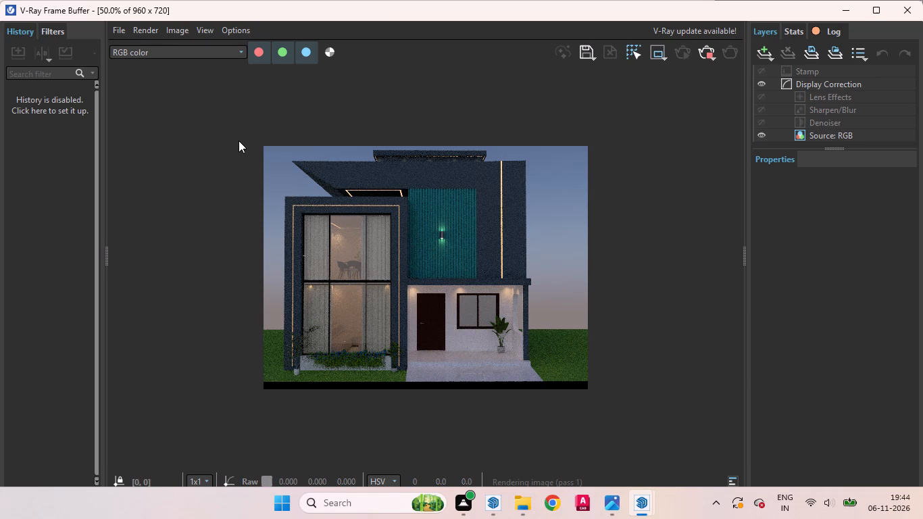
left_click_drag(248, 143, 372, 206)
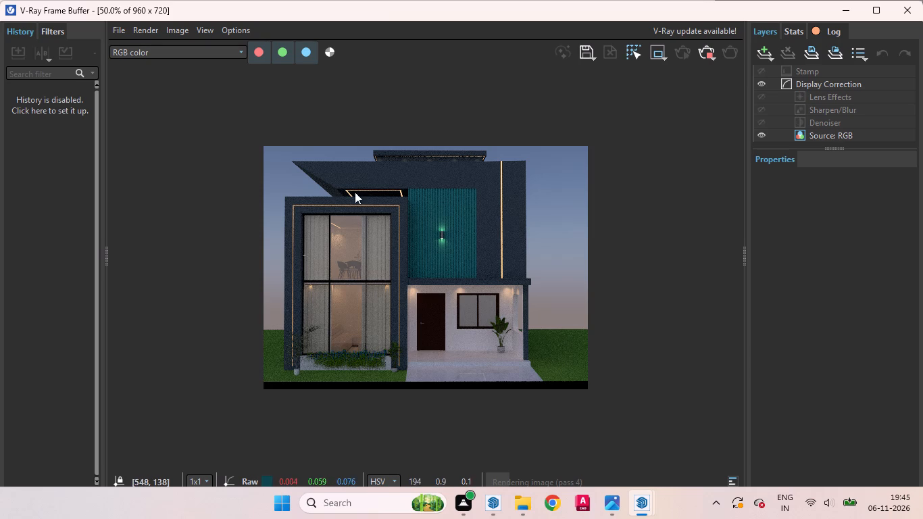
left_click_drag(264, 147, 459, 285)
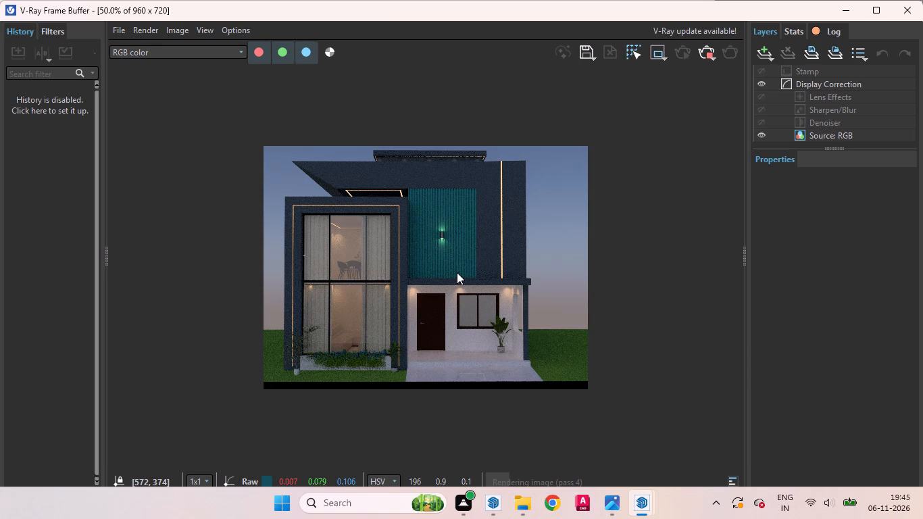
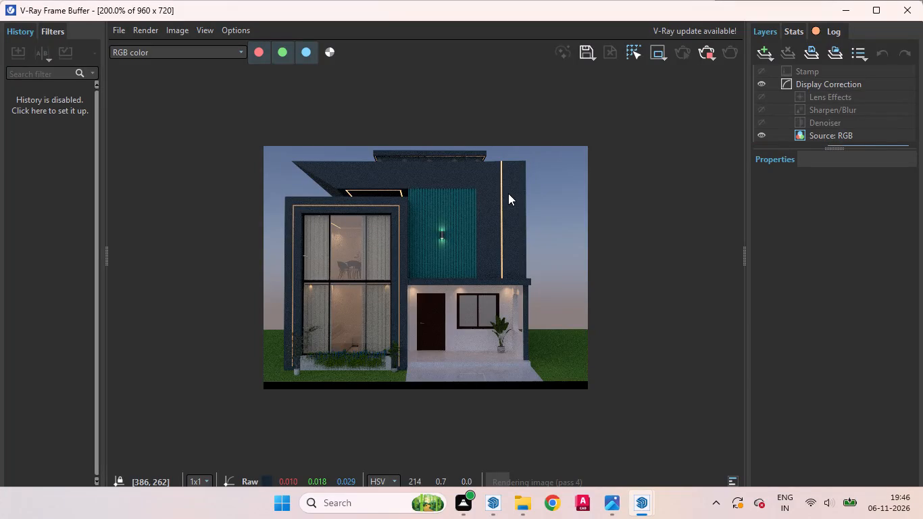
Inspect the render close up around the roof edge, facade strip lights and the wall lamp on the teal fluted panel.
scroll(508, 193, "up", 1)
scroll(519, 217, "down", 2)
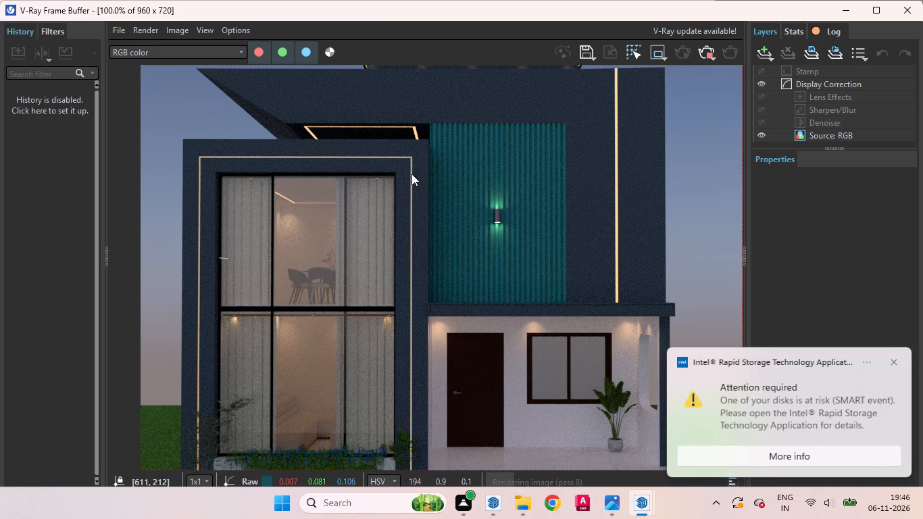
left_click(890, 363)
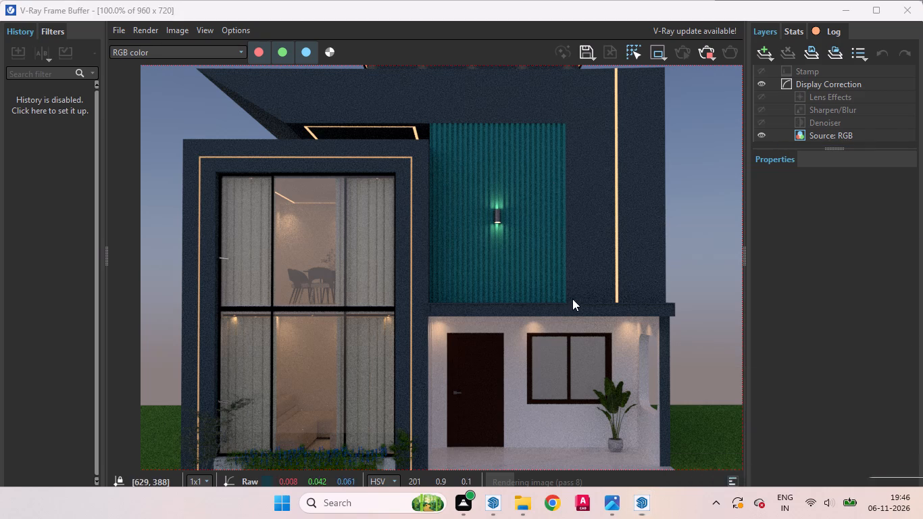
scroll(534, 277, "down", 1)
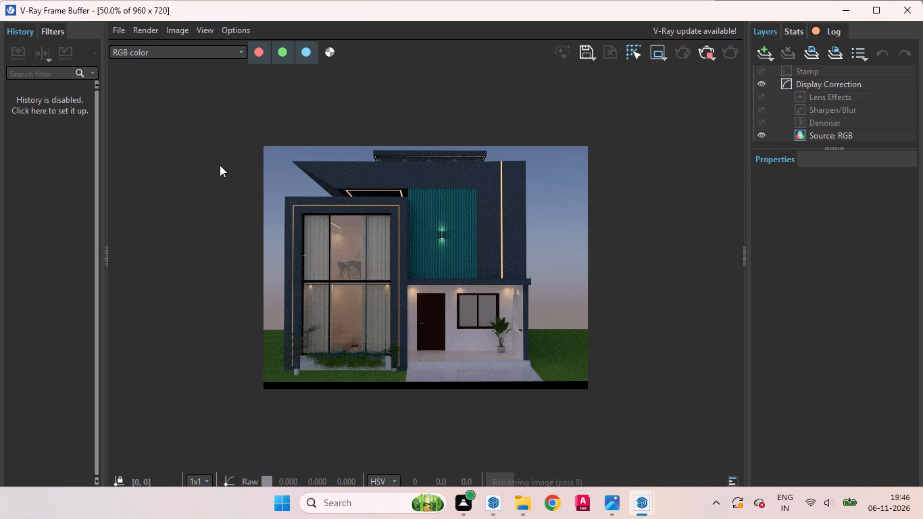
scroll(220, 165, "up", 1)
scroll(562, 239, "down", 1)
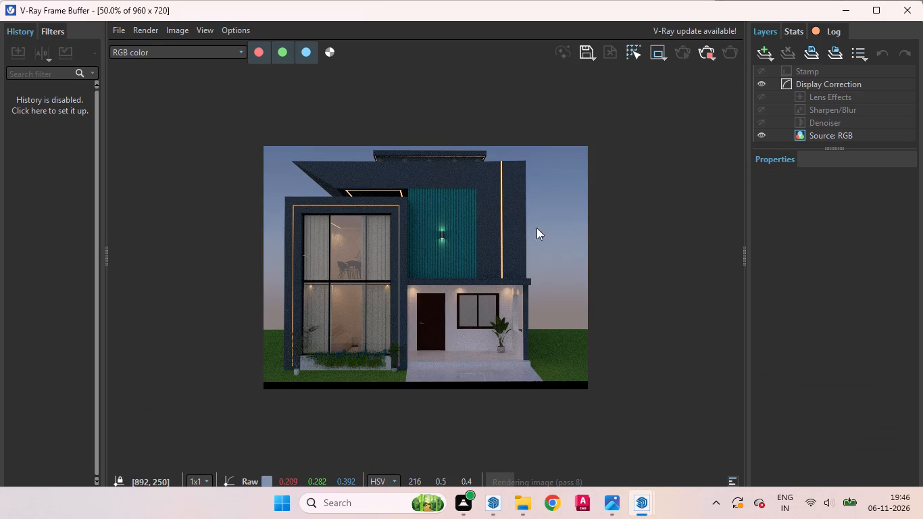
scroll(343, 199, "up", 2)
scroll(344, 195, "down", 1)
scroll(344, 195, "up", 3)
scroll(438, 240, "down", 2)
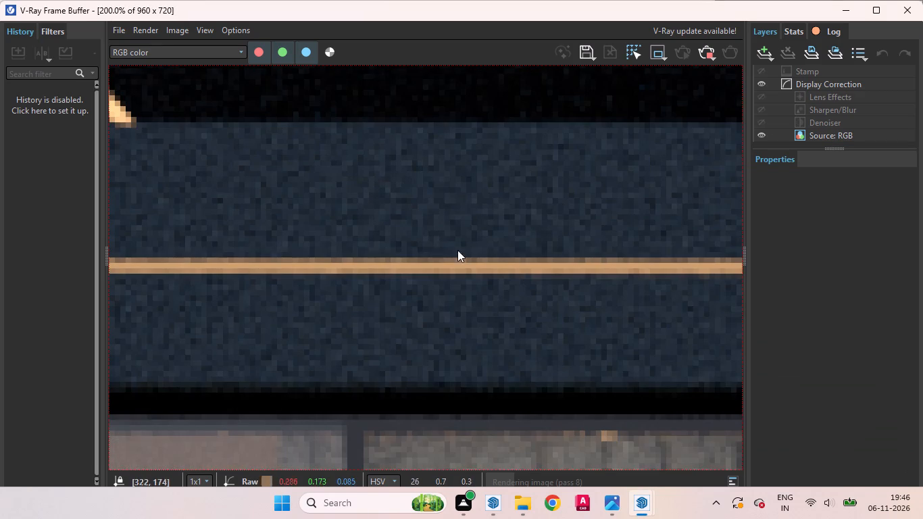
scroll(516, 278, "down", 3)
scroll(516, 278, "up", 1)
scroll(516, 278, "down", 1)
scroll(418, 174, "up", 2)
scroll(418, 174, "down", 1)
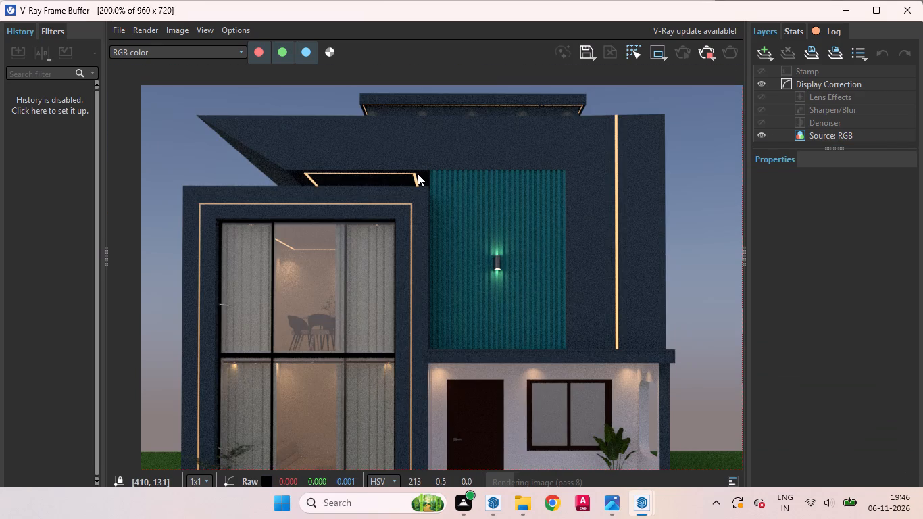
scroll(476, 193, "down", 1)
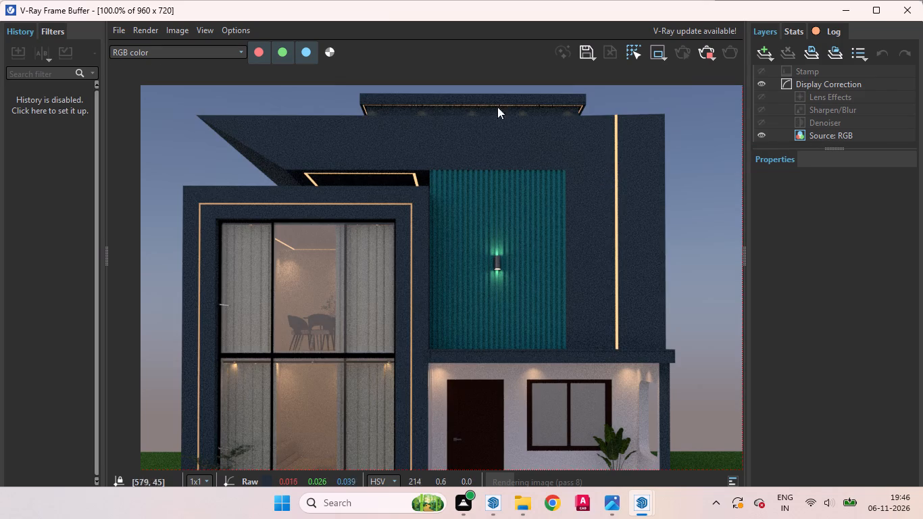
scroll(408, 106, "up", 1)
scroll(587, 254, "down", 1)
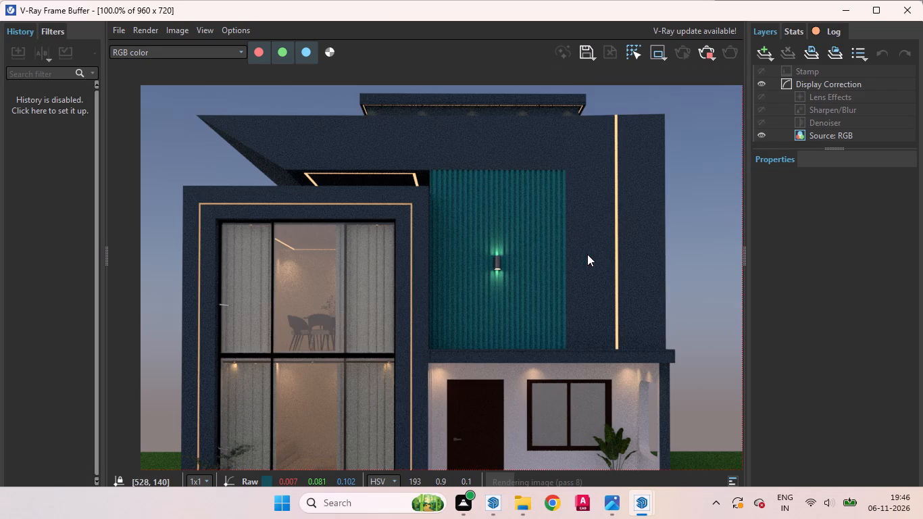
scroll(422, 97, "up", 2)
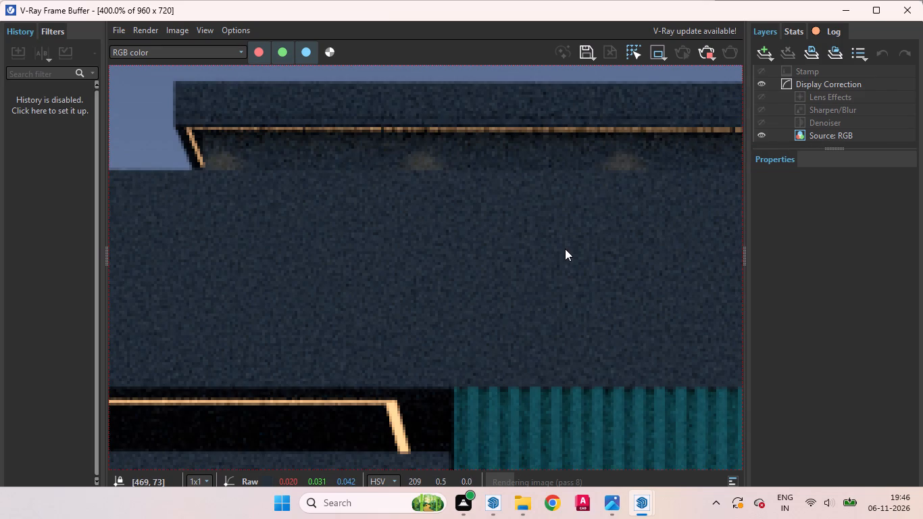
scroll(565, 249, "up", 1)
scroll(565, 249, "down", 2)
scroll(443, 231, "down", 2)
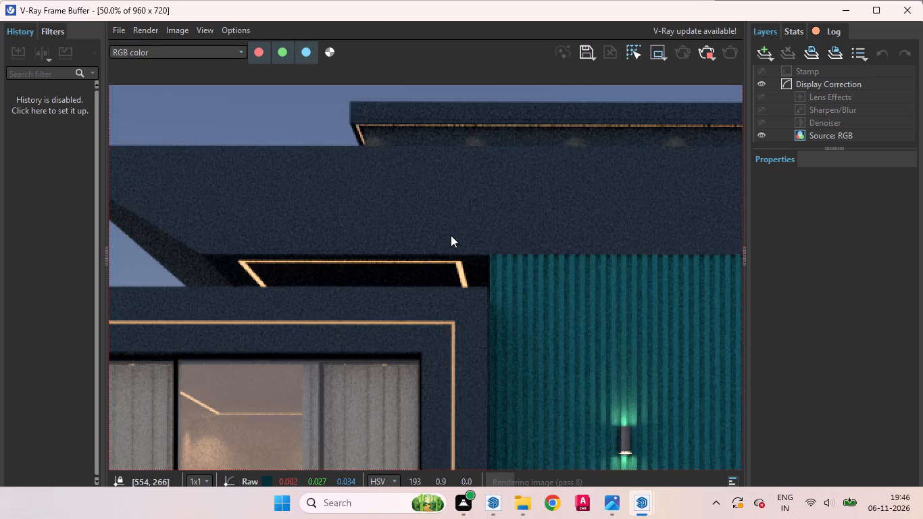
Examine the ground-floor entrance in the render, checking the porch downlights, door, window and potted plant.
left_click_drag(583, 382, 580, 372)
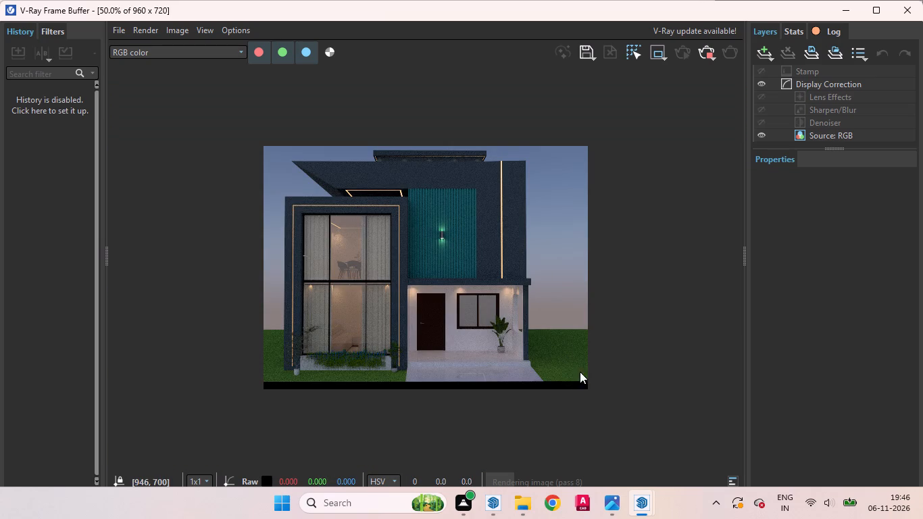
left_click_drag(580, 372, 303, 160)
scroll(433, 325, "up", 1)
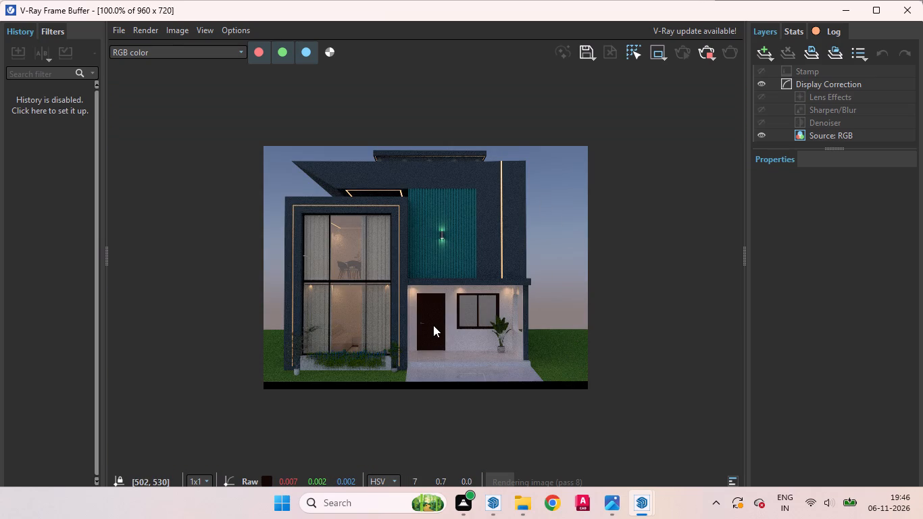
scroll(433, 325, "up", 1)
scroll(371, 303, "down", 1)
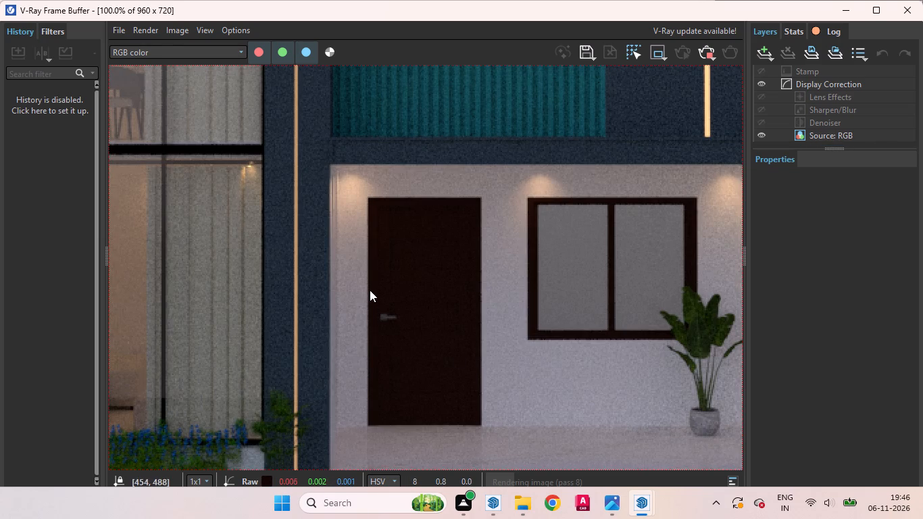
middle_click_drag(499, 303, 447, 272)
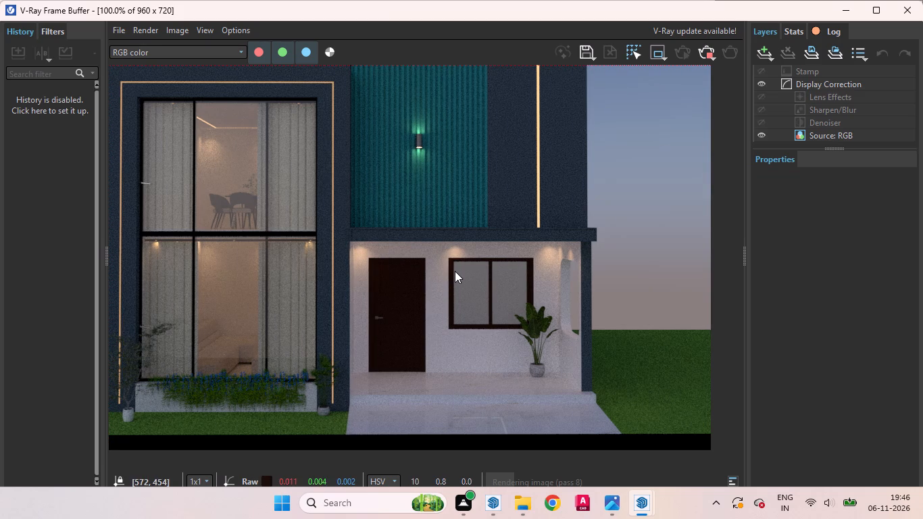
scroll(466, 280, "up", 4)
scroll(492, 291, "down", 1)
scroll(493, 292, "up", 2)
scroll(450, 298, "down", 2)
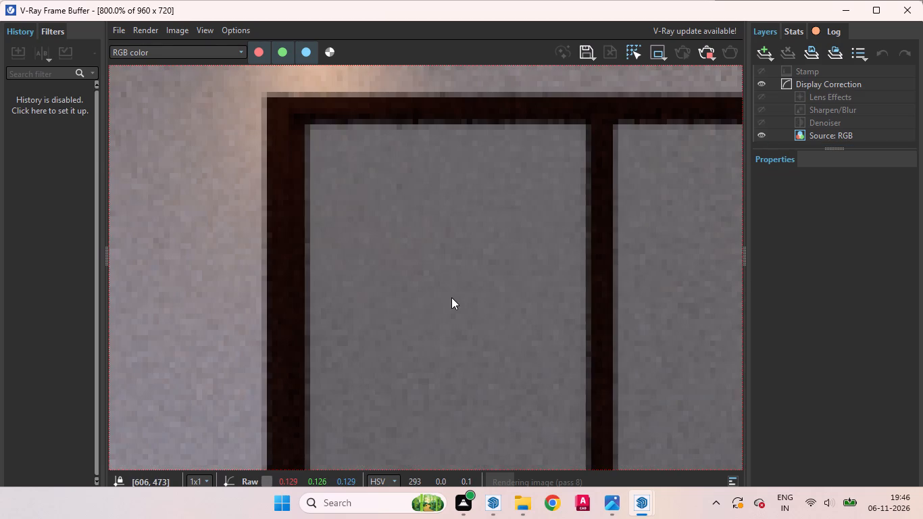
scroll(451, 297, "down", 5)
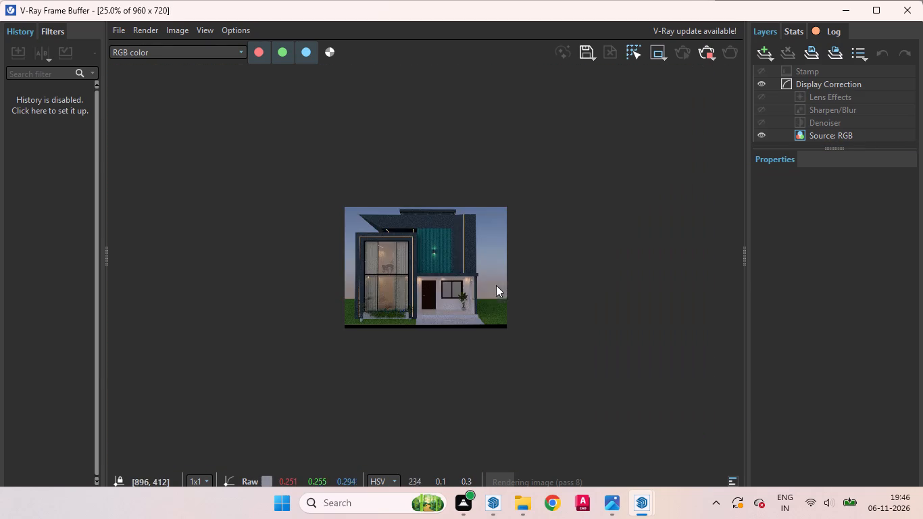
scroll(487, 301, "up", 2)
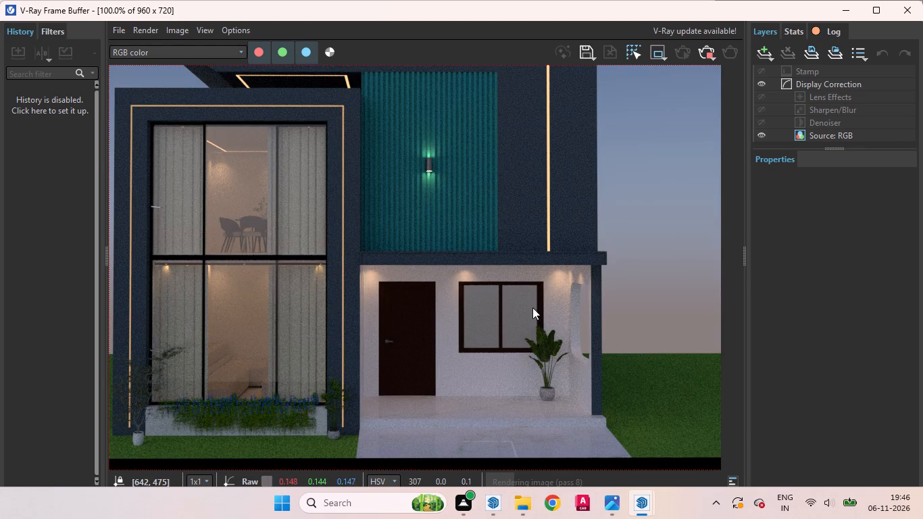
scroll(534, 307, "down", 2)
scroll(411, 301, "up", 1)
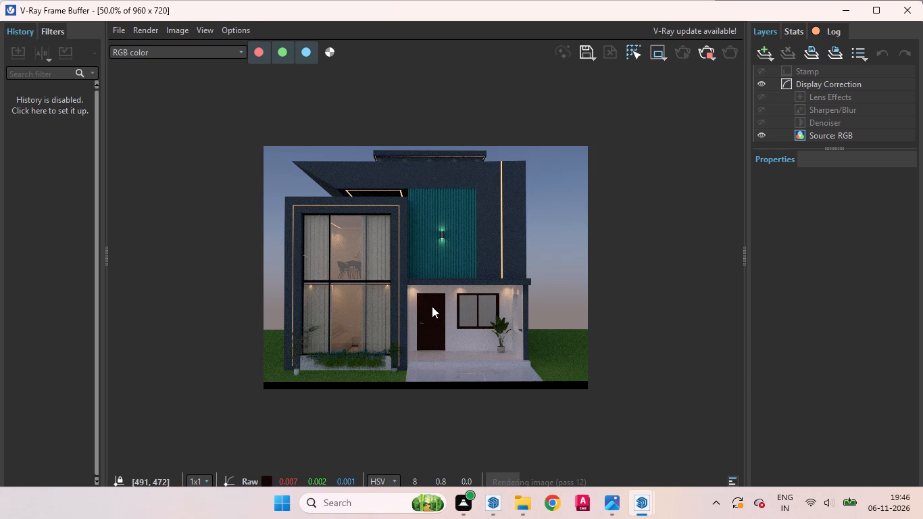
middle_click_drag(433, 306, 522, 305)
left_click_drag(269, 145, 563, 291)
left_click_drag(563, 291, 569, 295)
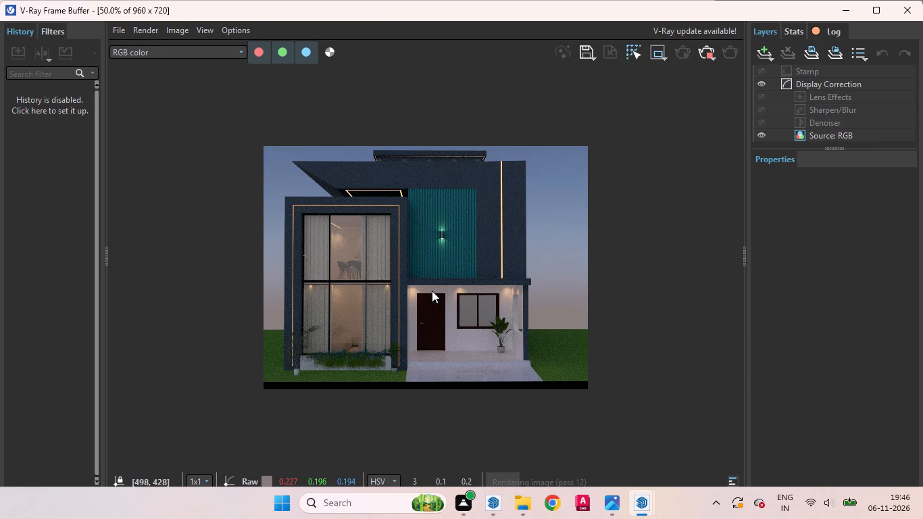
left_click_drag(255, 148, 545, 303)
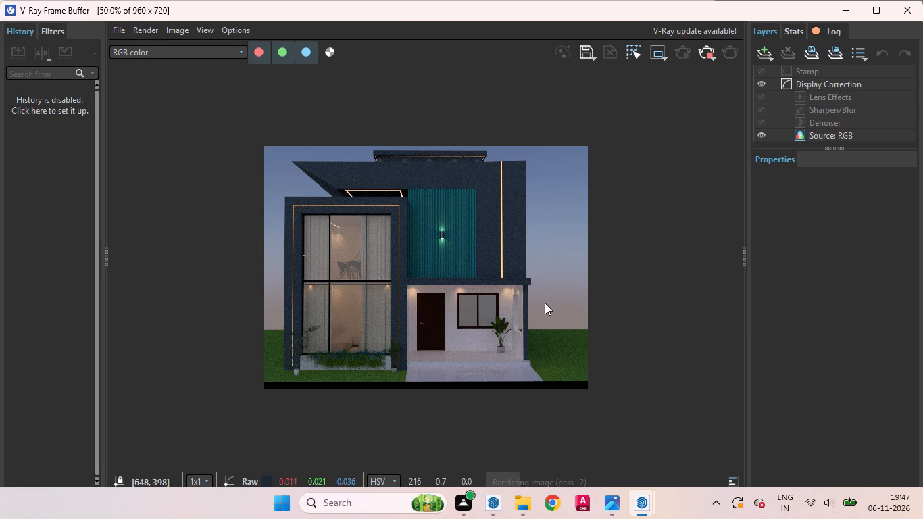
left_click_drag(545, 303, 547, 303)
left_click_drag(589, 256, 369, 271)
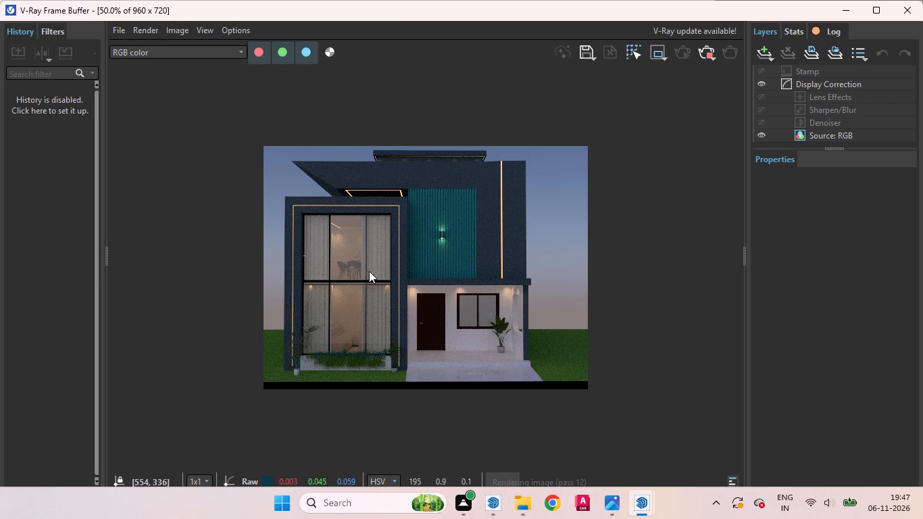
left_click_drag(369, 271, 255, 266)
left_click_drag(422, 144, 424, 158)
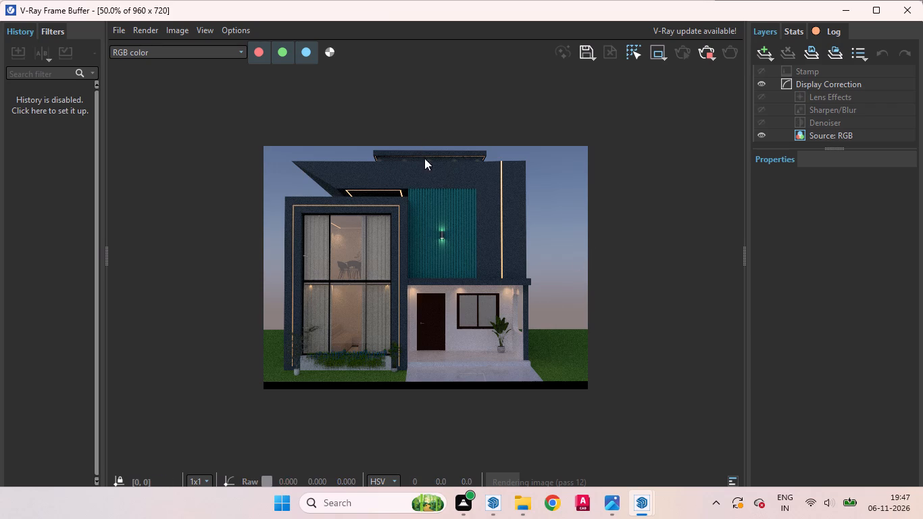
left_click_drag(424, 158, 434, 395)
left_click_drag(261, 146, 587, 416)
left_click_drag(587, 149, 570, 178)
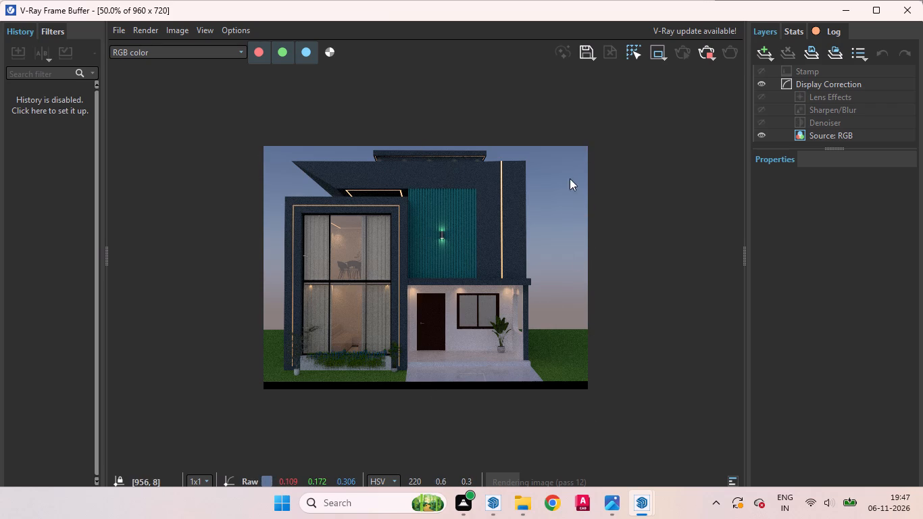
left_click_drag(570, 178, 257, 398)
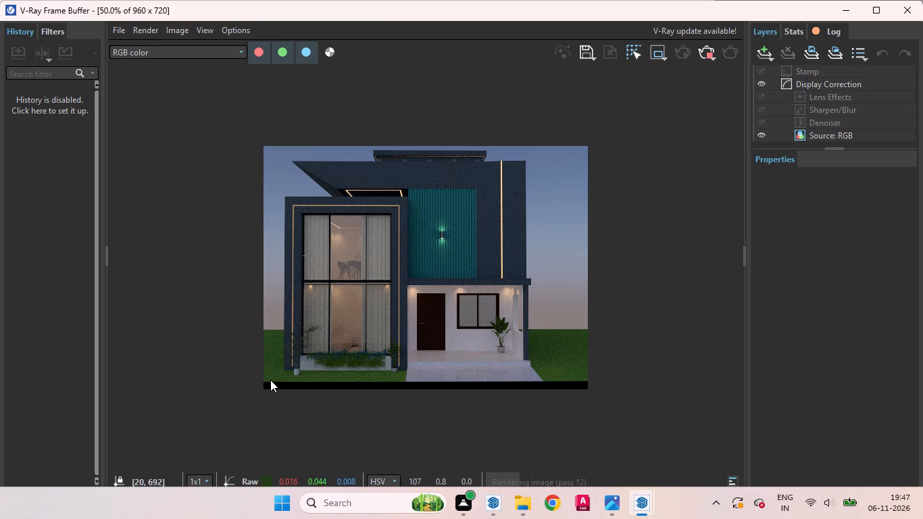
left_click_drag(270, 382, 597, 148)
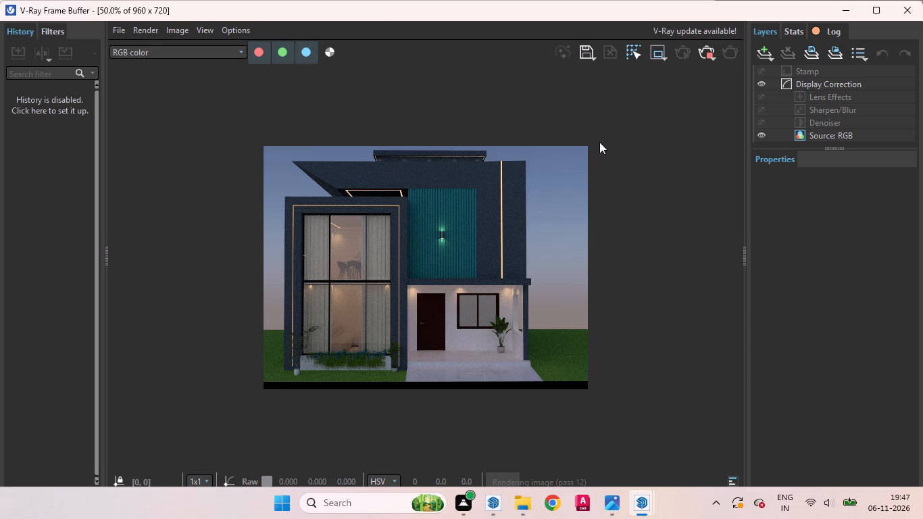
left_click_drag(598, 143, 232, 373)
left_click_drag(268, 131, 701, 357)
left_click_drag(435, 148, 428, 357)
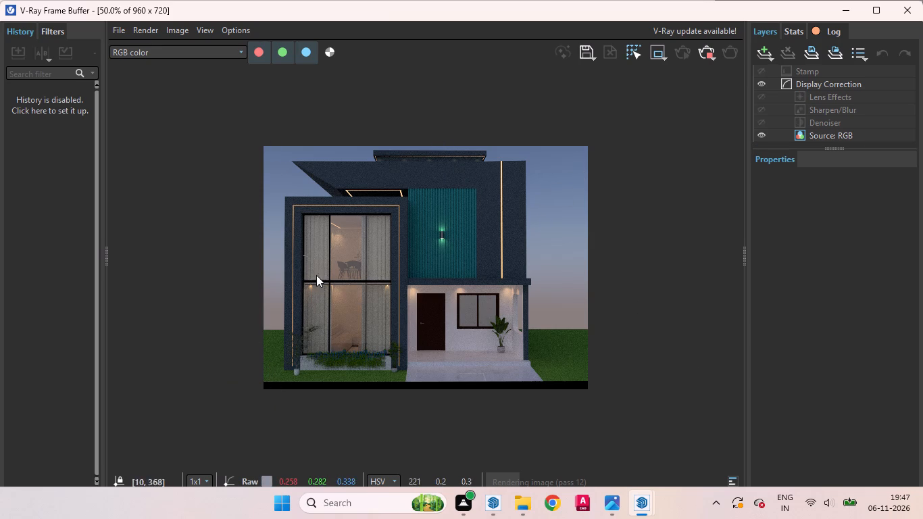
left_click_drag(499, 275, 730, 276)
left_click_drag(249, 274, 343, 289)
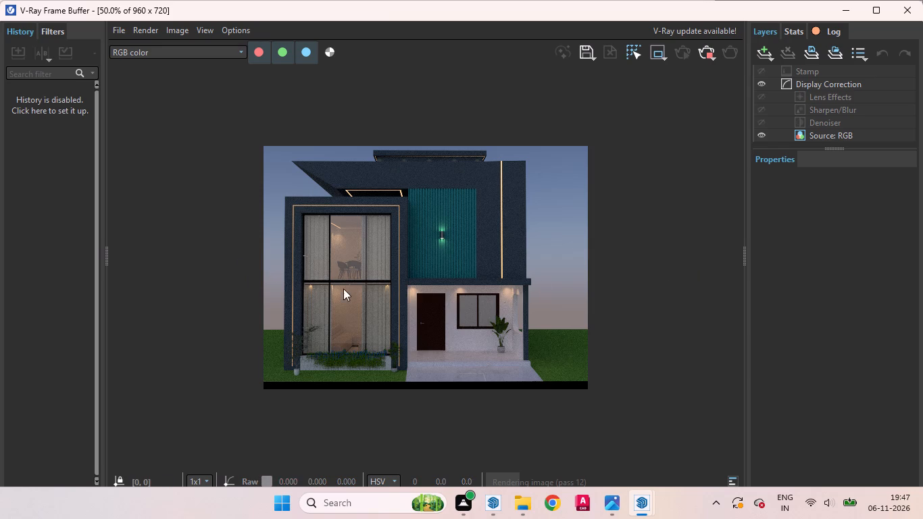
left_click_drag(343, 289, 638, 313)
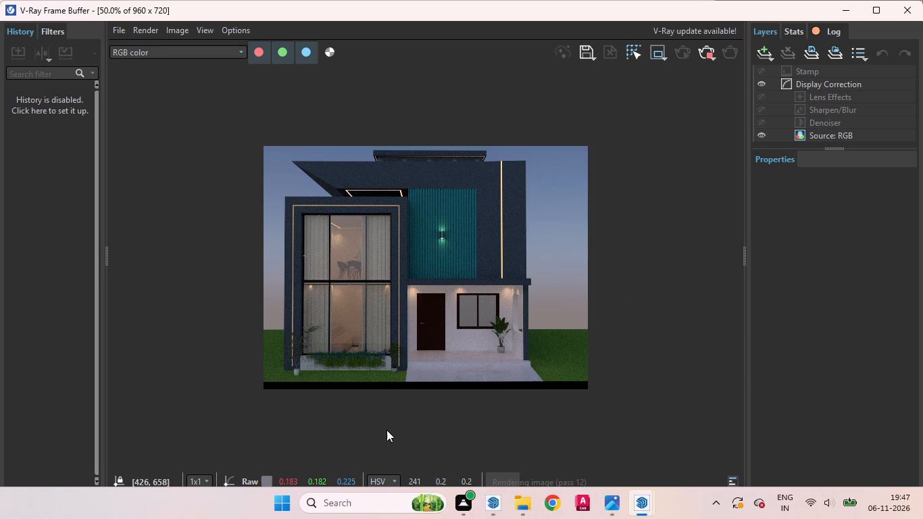
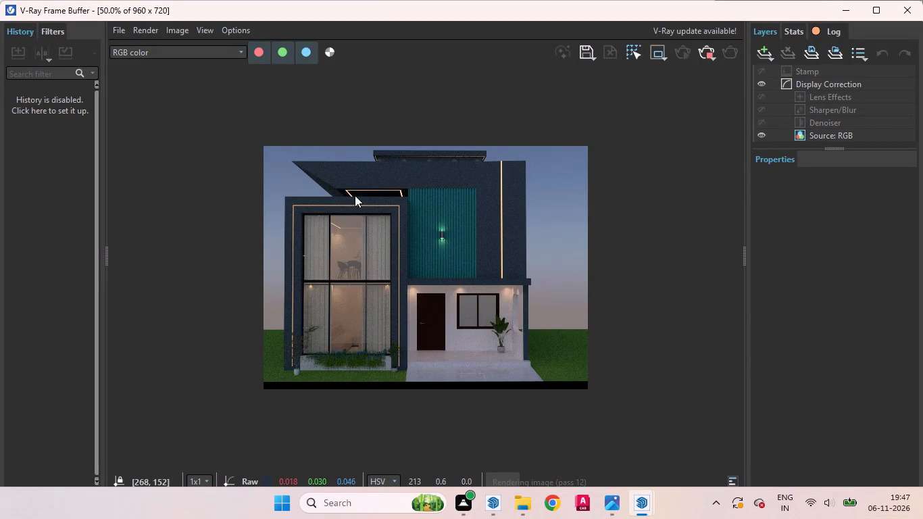
Examine the strip light framing the tall window bay in the render, including its corner, against the overall facade.
scroll(355, 195, "up", 4)
scroll(355, 195, "down", 1)
scroll(355, 195, "up", 1)
scroll(398, 199, "down", 4)
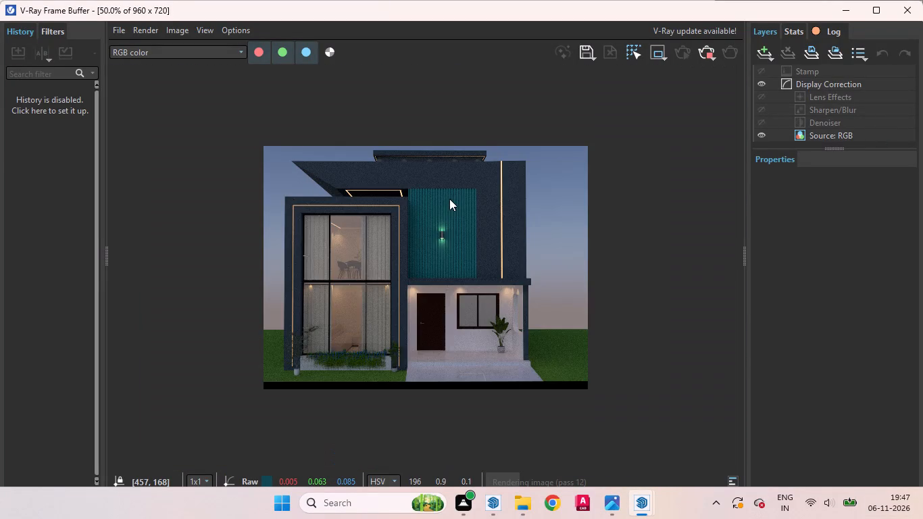
scroll(393, 208, "up", 5)
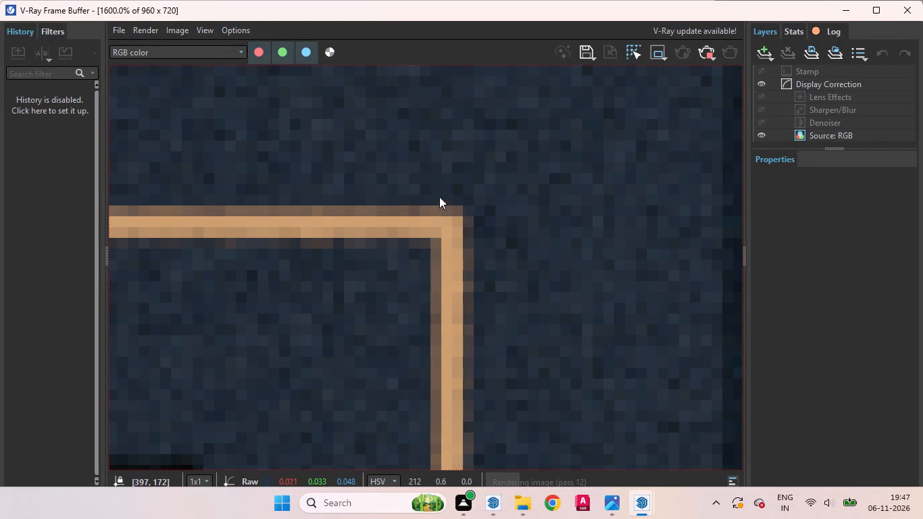
left_click_drag(364, 220, 468, 218)
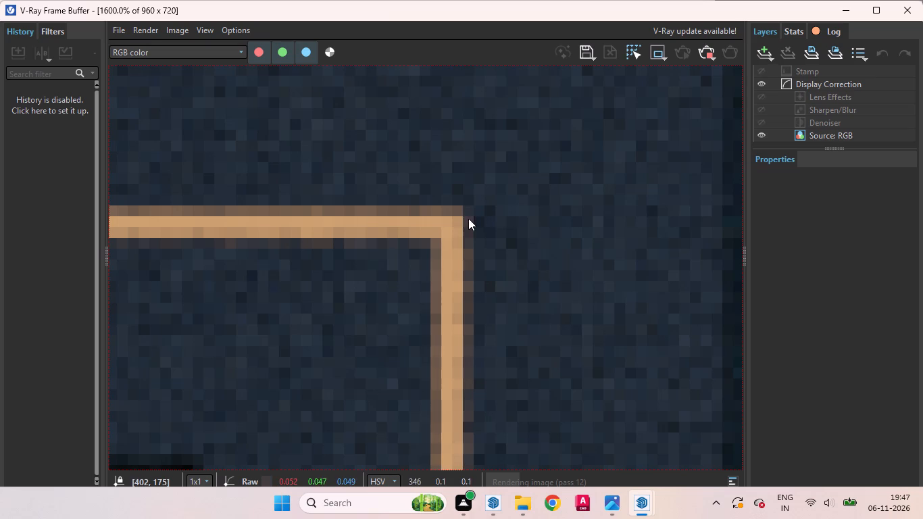
left_click_drag(468, 218, 464, 353)
scroll(477, 230, "down", 5)
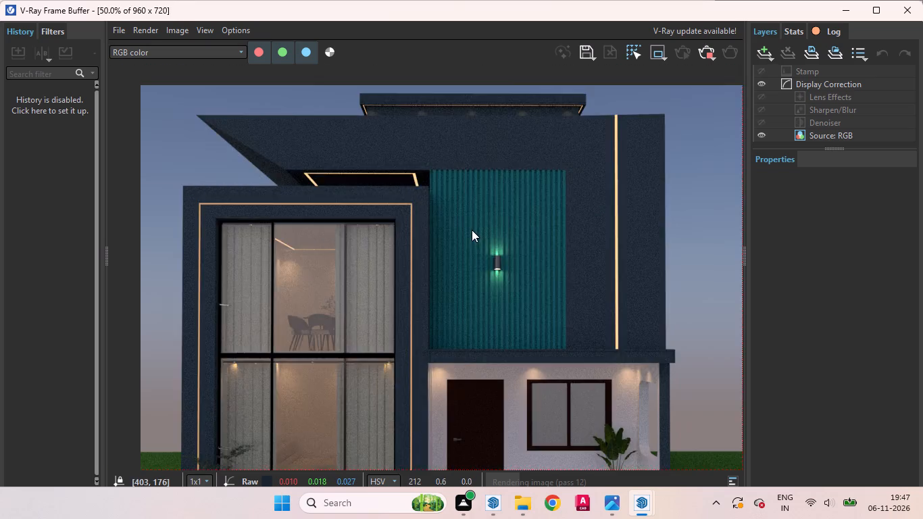
scroll(470, 230, "down", 1)
scroll(353, 270, "up", 2)
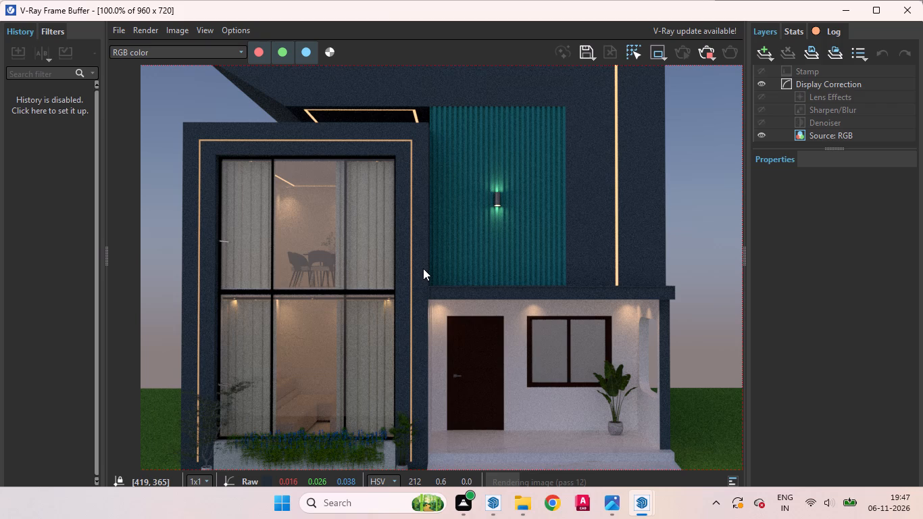
scroll(321, 284, "down", 2)
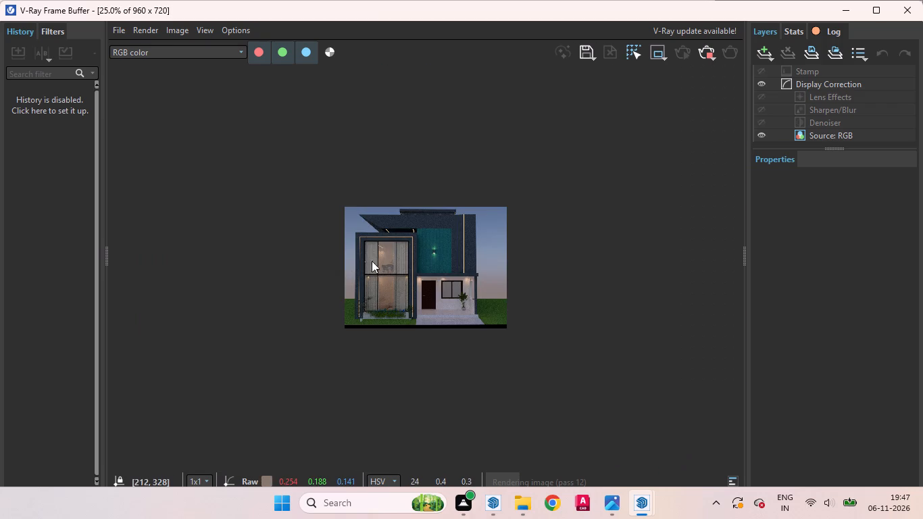
scroll(358, 259, "up", 1)
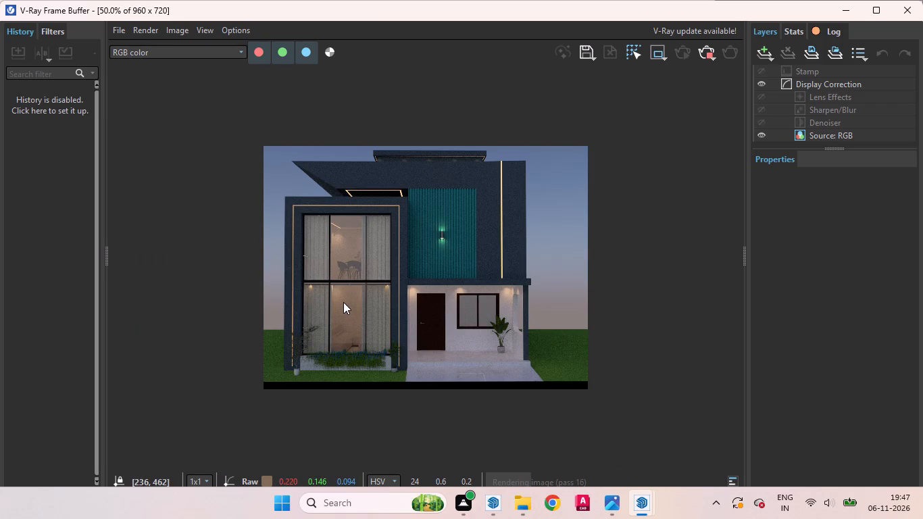
scroll(343, 302, "up", 1)
scroll(418, 318, "down", 1)
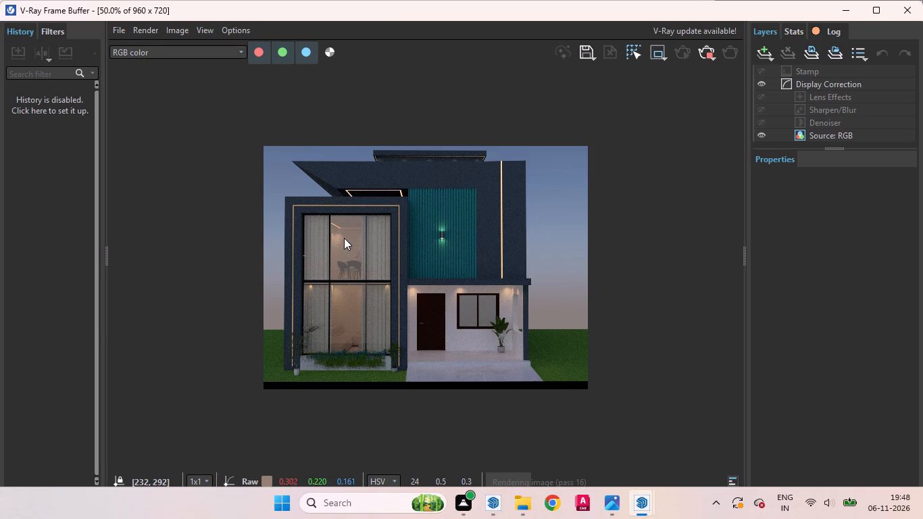
Inspect the wall lamp's glow on the teal fluted panel and the neighbouring strip lights in the render.
left_click_drag(326, 220, 421, 234)
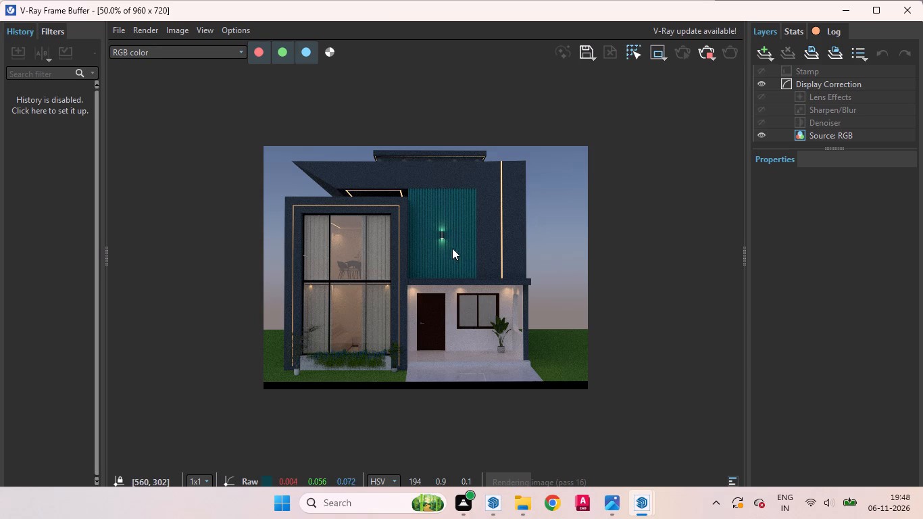
scroll(445, 218, "up", 2)
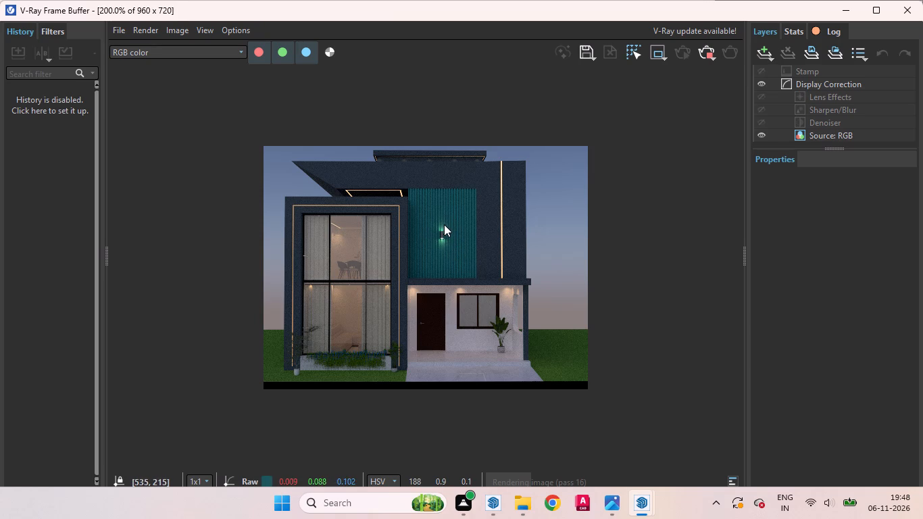
scroll(440, 299, "down", 1)
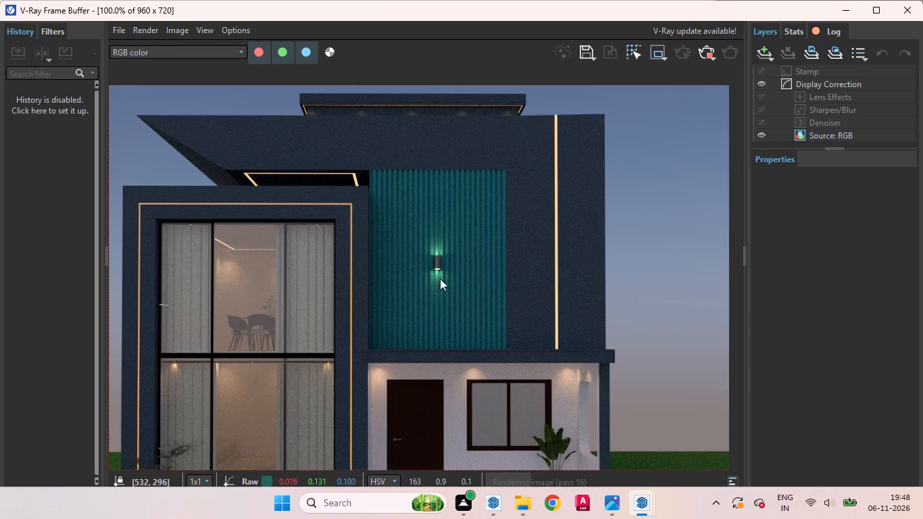
scroll(437, 270, "up", 1)
middle_click_drag(438, 276, 541, 301)
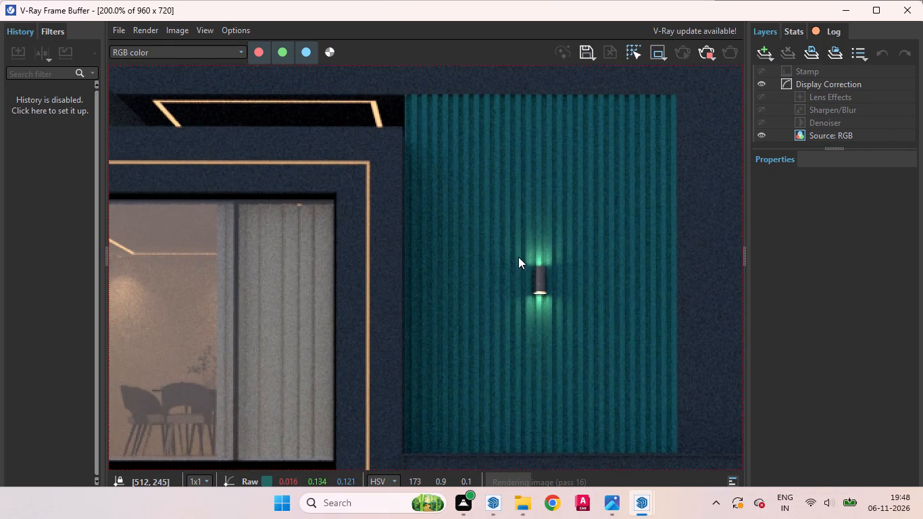
middle_click_drag(518, 262, 524, 357)
middle_click_drag(440, 281, 581, 192)
scroll(345, 230, "down", 4)
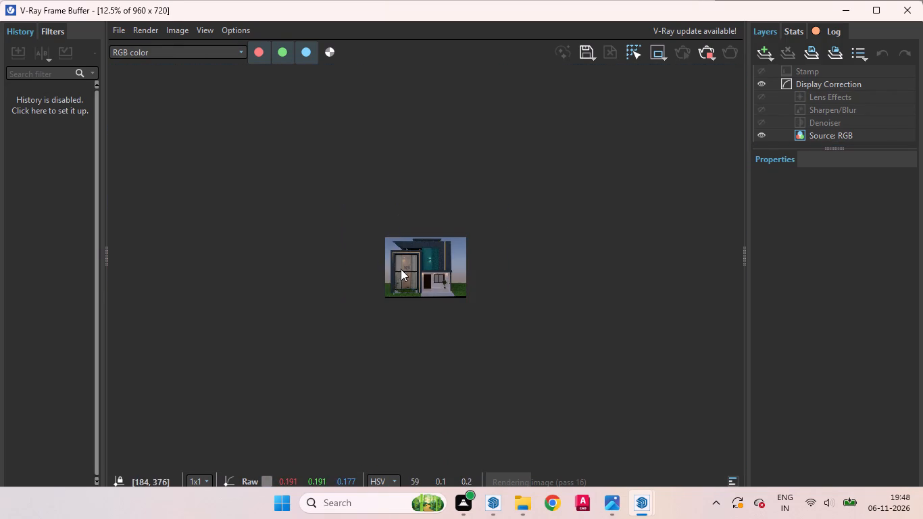
Examine the render's lower facade, checking the planter, potted plants, curtained windows and the lower ends of the strip lights.
scroll(401, 269, "up", 3)
middle_click_drag(290, 295, 308, 264)
middle_click(308, 264)
scroll(386, 434, "up", 1)
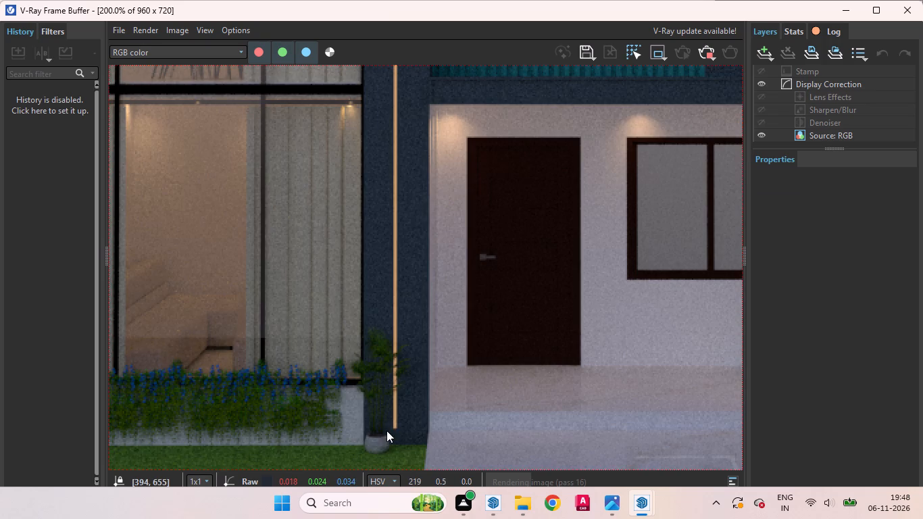
scroll(342, 383, "down", 1)
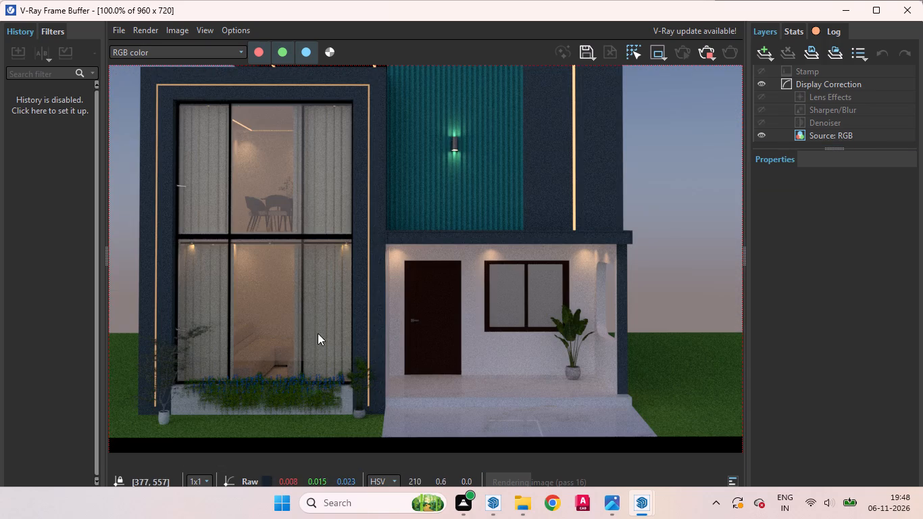
middle_click_drag(317, 338, 318, 400)
scroll(281, 283, "down", 2)
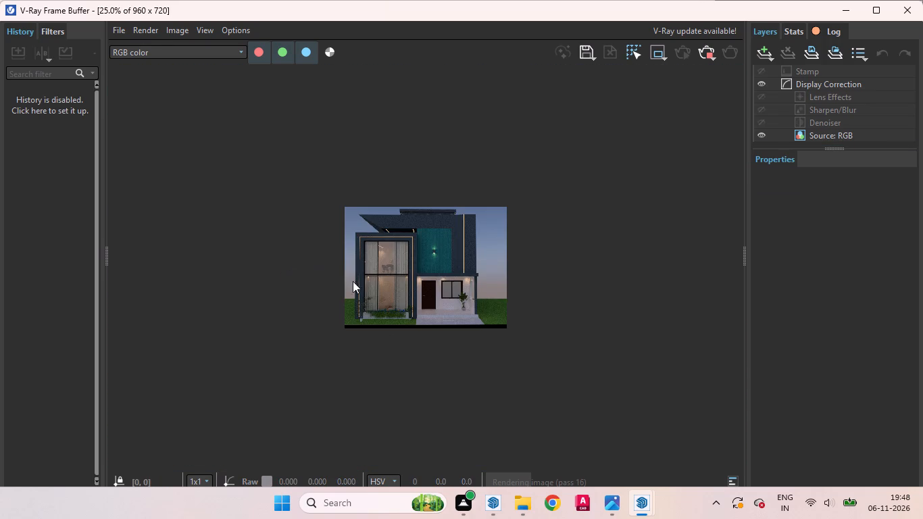
scroll(398, 346, "up", 1)
scroll(342, 370, "up", 1)
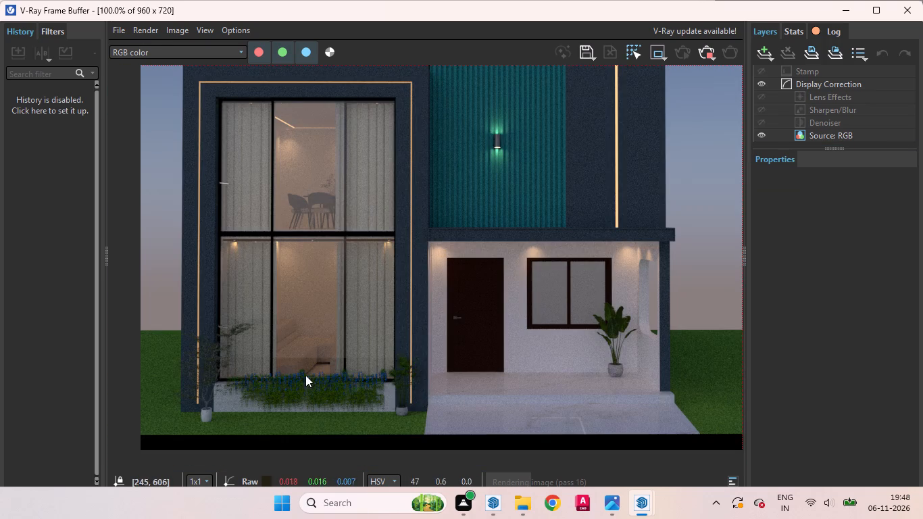
middle_click_drag(409, 398, 338, 391)
middle_click_drag(426, 303, 425, 366)
scroll(422, 362, "up", 1)
scroll(409, 233, "down", 2)
middle_click_drag(422, 200, 415, 228)
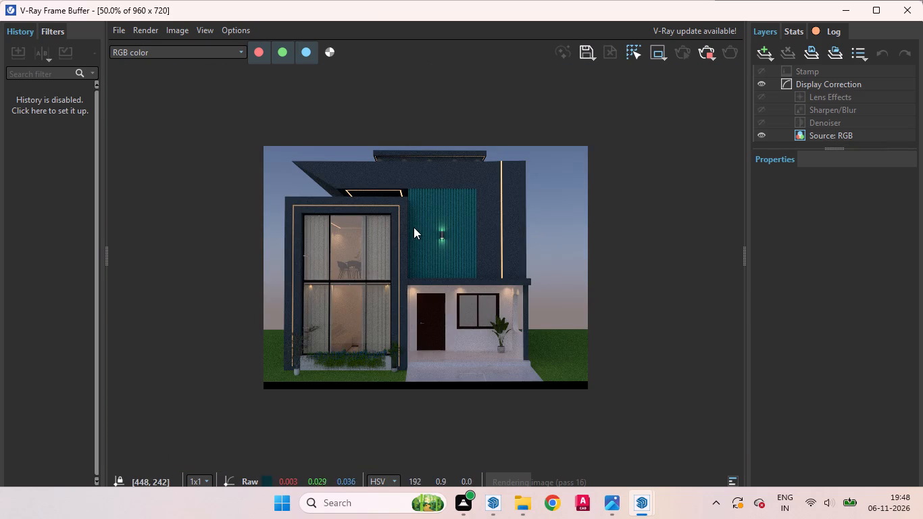
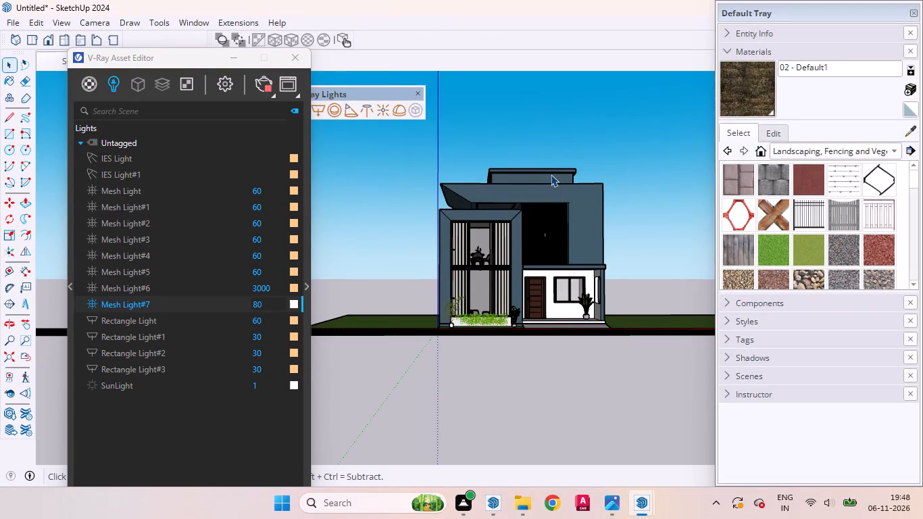
Open the house group for editing and select the raised block on top of the roof.
scroll(539, 145, "up", 8)
middle_click_drag(534, 170, 546, 331)
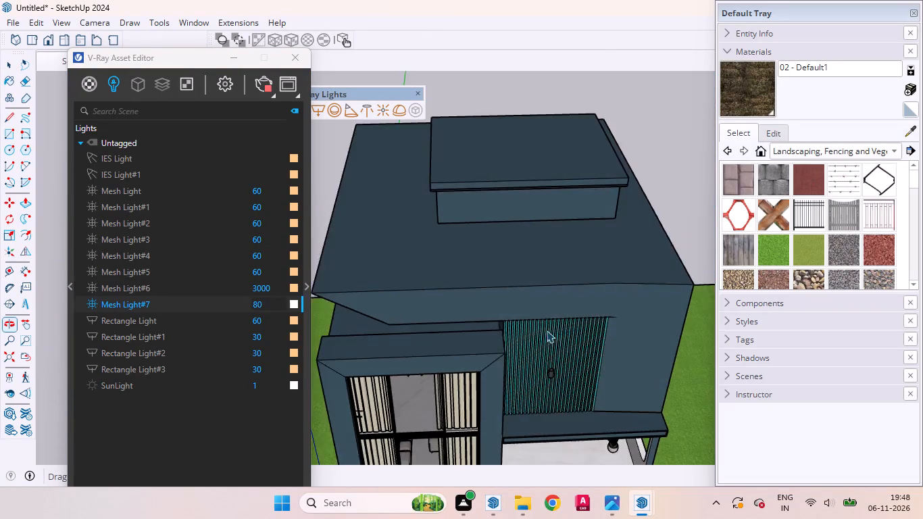
scroll(547, 331, "up", 1)
scroll(565, 316, "down", 9)
left_click(541, 239)
middle_click_drag(559, 258, 528, 370)
double_click(527, 264)
left_click(541, 246)
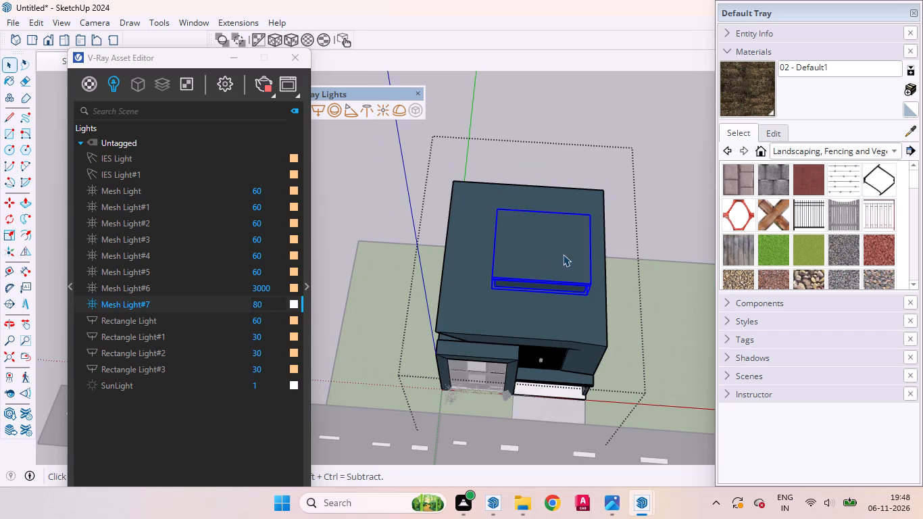
middle_click_drag(564, 272, 303, 256)
scroll(451, 293, "up", 9)
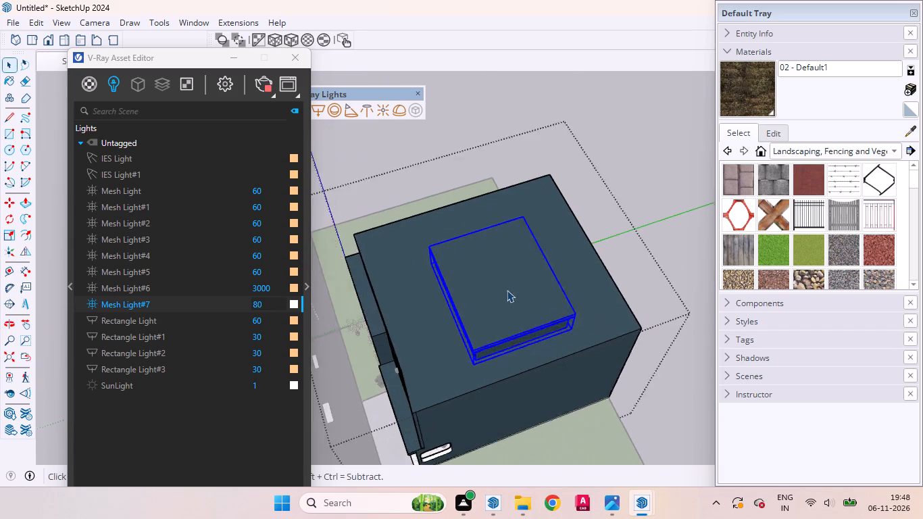
scroll(507, 290, "up", 7)
middle_click_drag(507, 297, 477, 350)
scroll(476, 345, "up", 1)
scroll(467, 237, "down", 6)
scroll(479, 212, "up", 2)
scroll(479, 212, "down", 3)
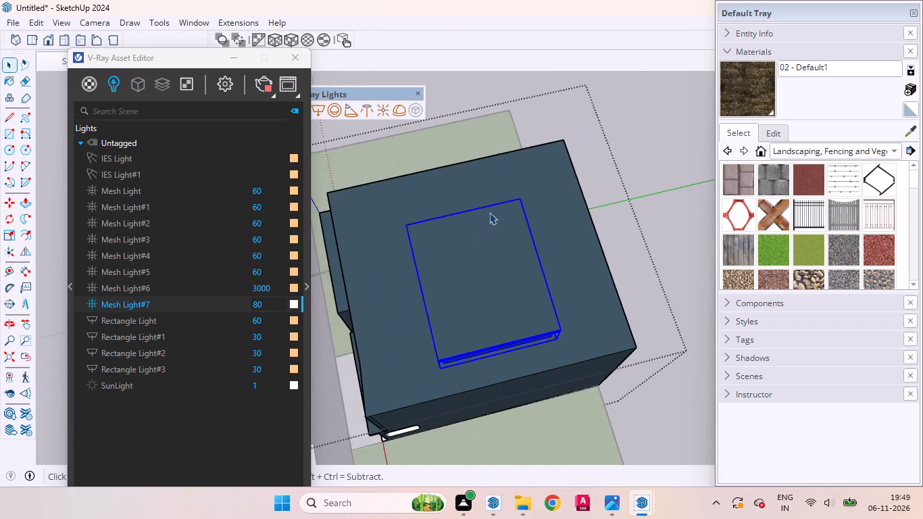
scroll(490, 216, "down", 4)
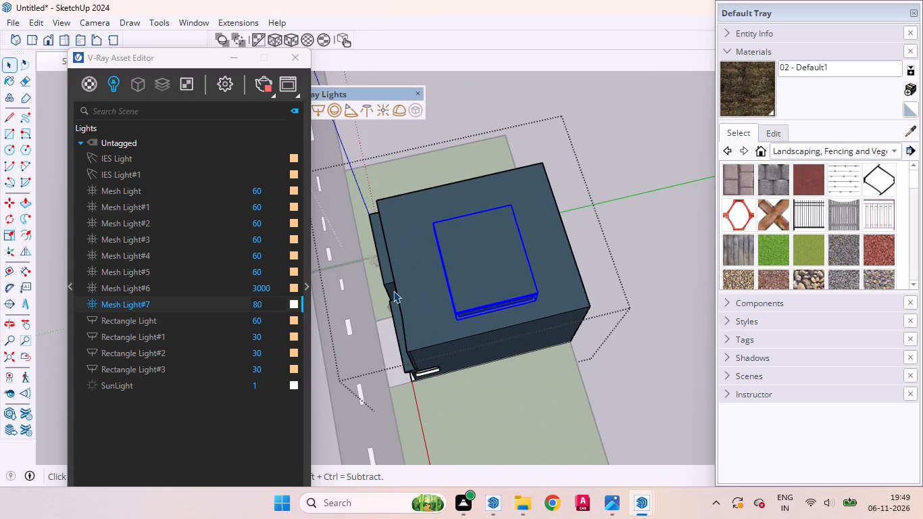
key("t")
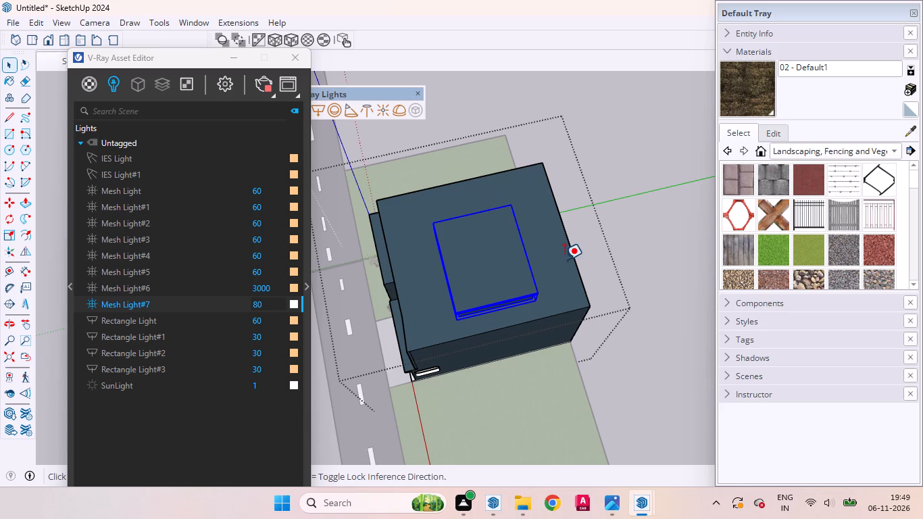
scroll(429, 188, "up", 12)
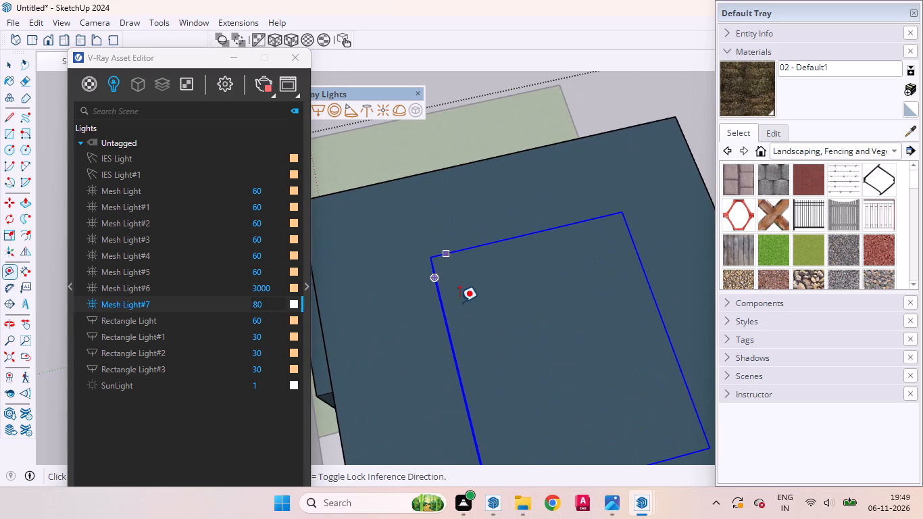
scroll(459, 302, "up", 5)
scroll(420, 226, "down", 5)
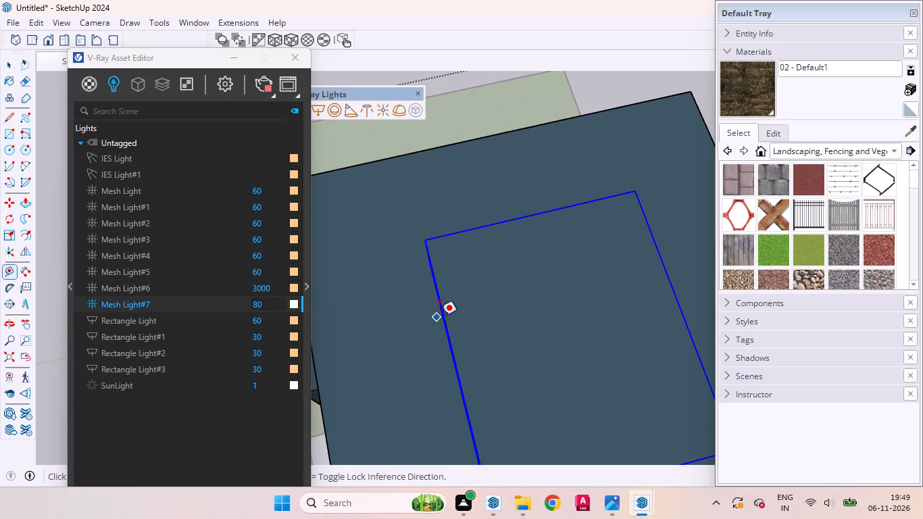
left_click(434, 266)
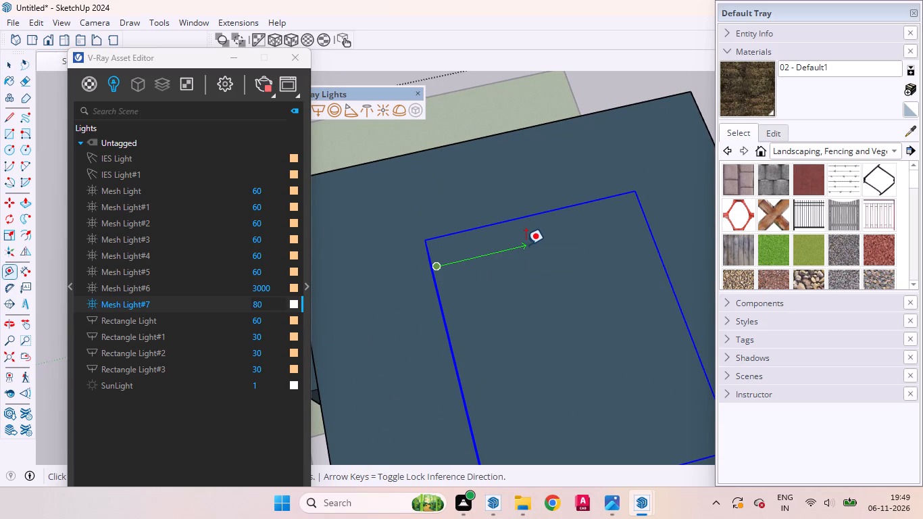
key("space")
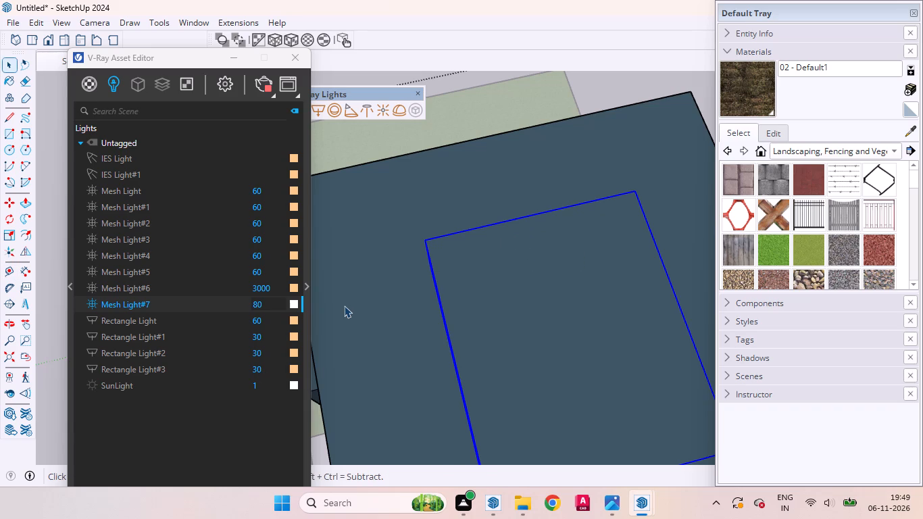
Place a guide line parallel to the rooftop block's street-facing top edge, through the middle of its side edge.
key("t")
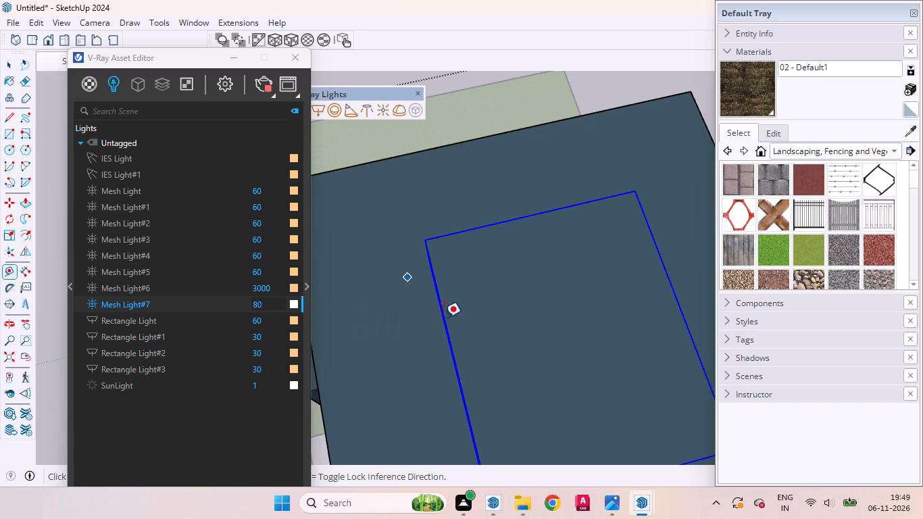
left_click(449, 336)
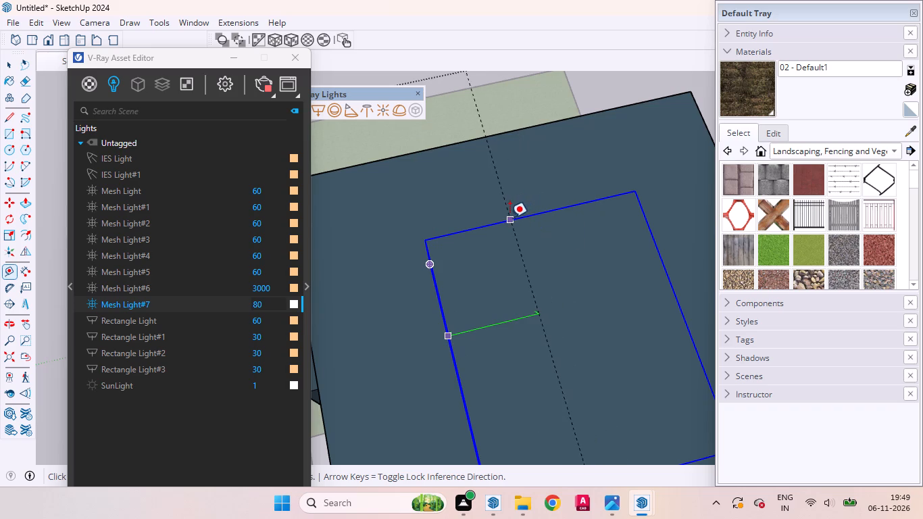
left_click(536, 212)
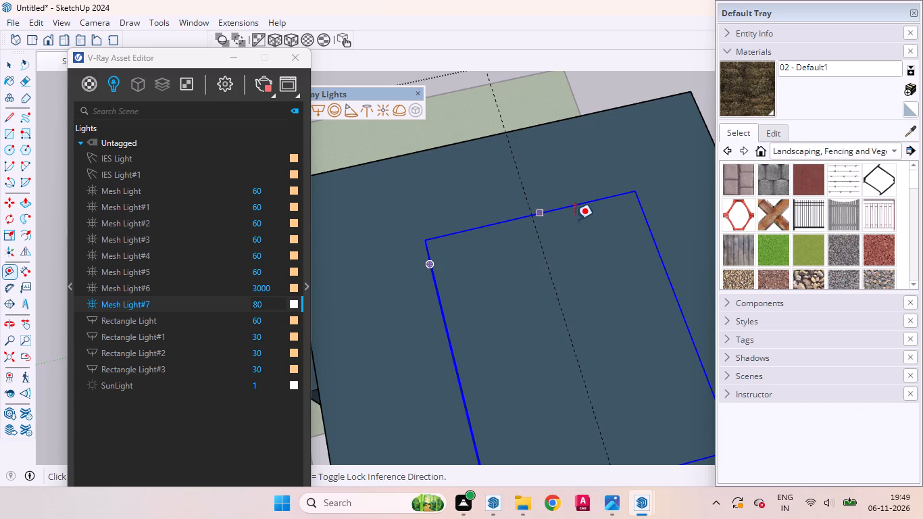
Place a second guide line parallel to the rooftop block's side edge, through the middle of its rear edge, crossing the first guide.
scroll(567, 281, "down", 10)
middle_click_drag(598, 337, 283, 327)
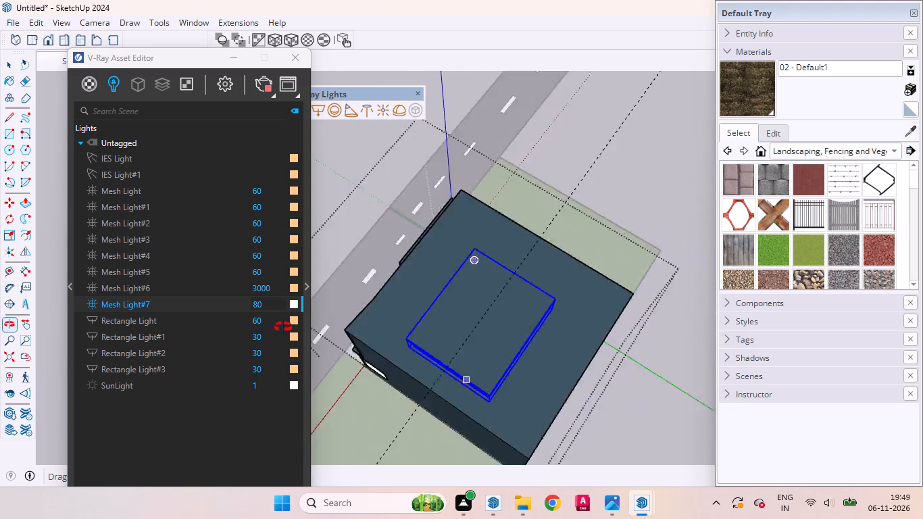
middle_click_drag(283, 327, 343, 316)
scroll(478, 280, "down", 4)
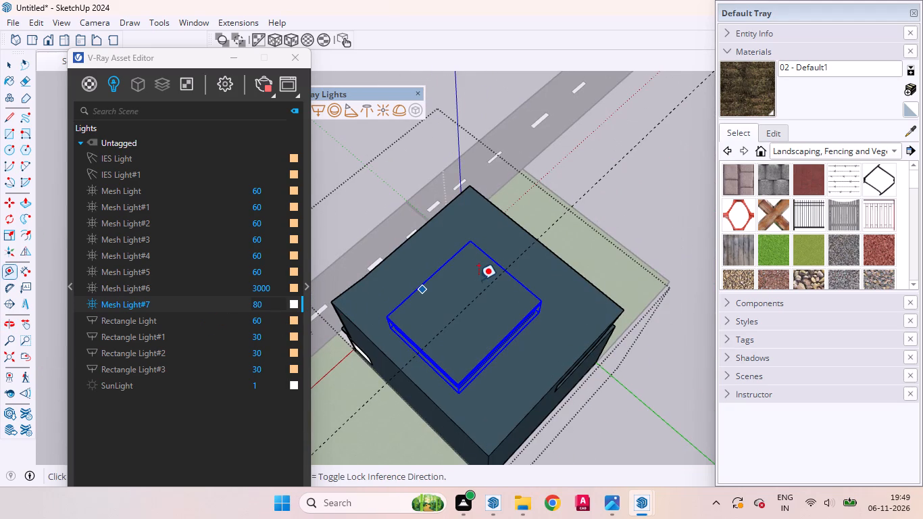
scroll(500, 290, "up", 6)
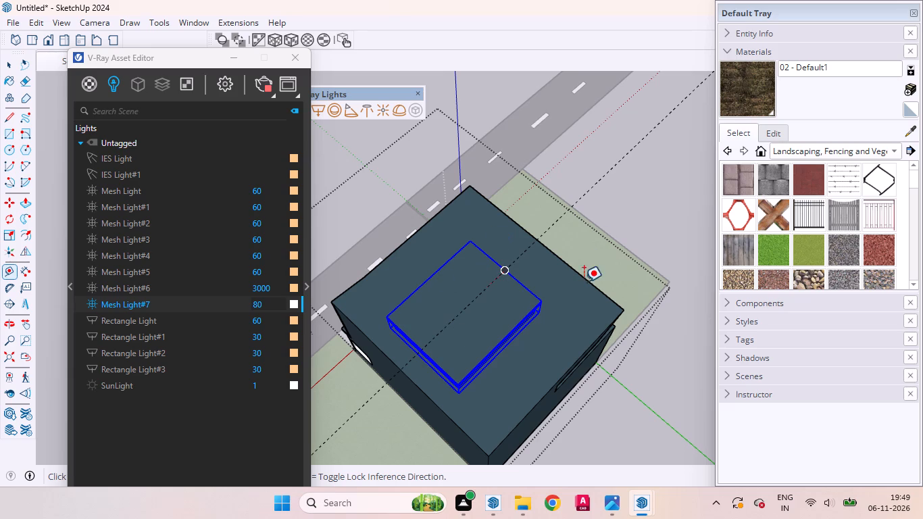
middle_click_drag(566, 303, 449, 323)
middle_click(451, 323)
scroll(618, 272, "down", 10)
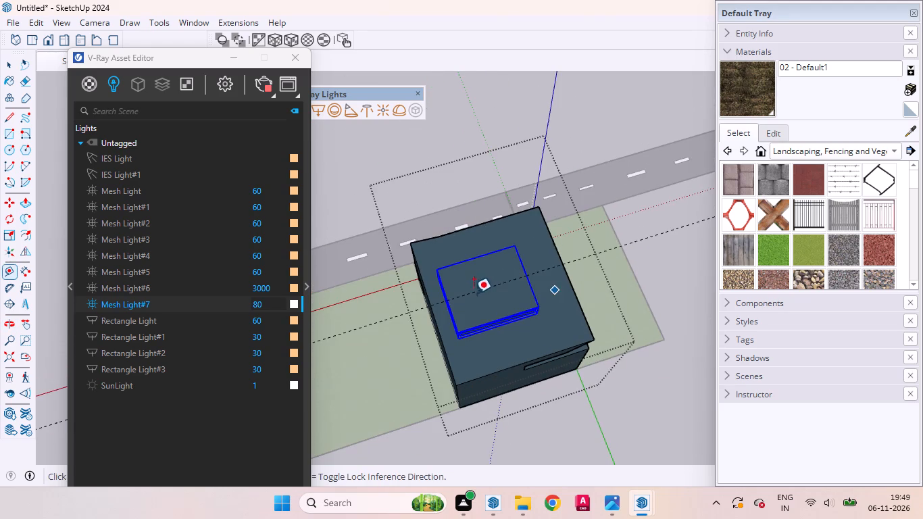
scroll(469, 301, "up", 20)
scroll(469, 301, "up", 5)
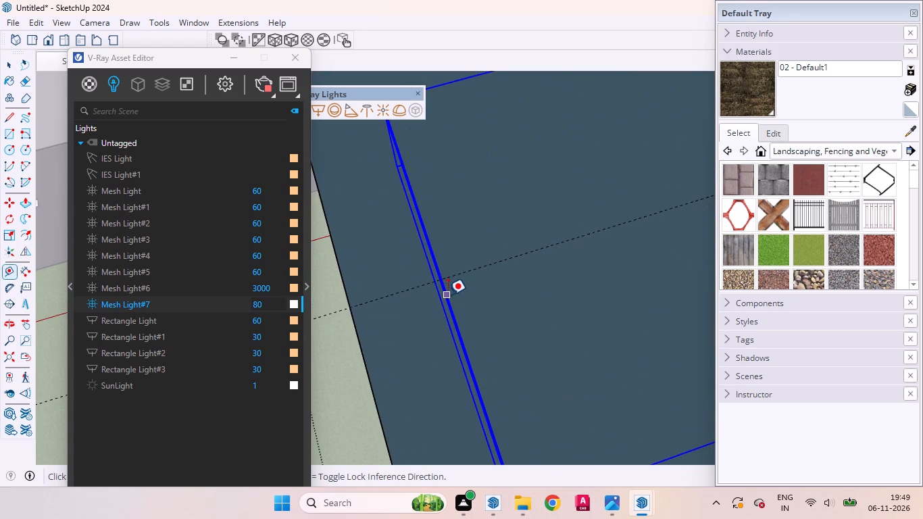
left_click(448, 295)
scroll(518, 294, "down", 9)
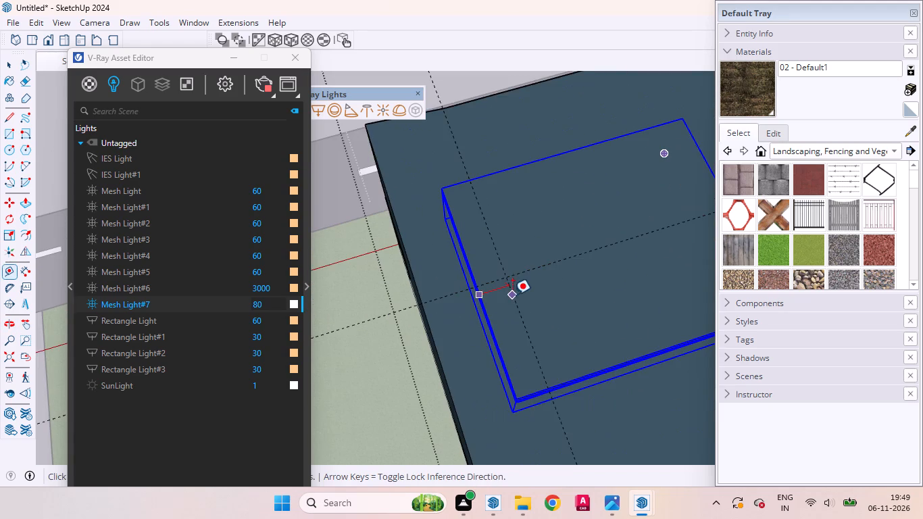
scroll(526, 317, "down", 9)
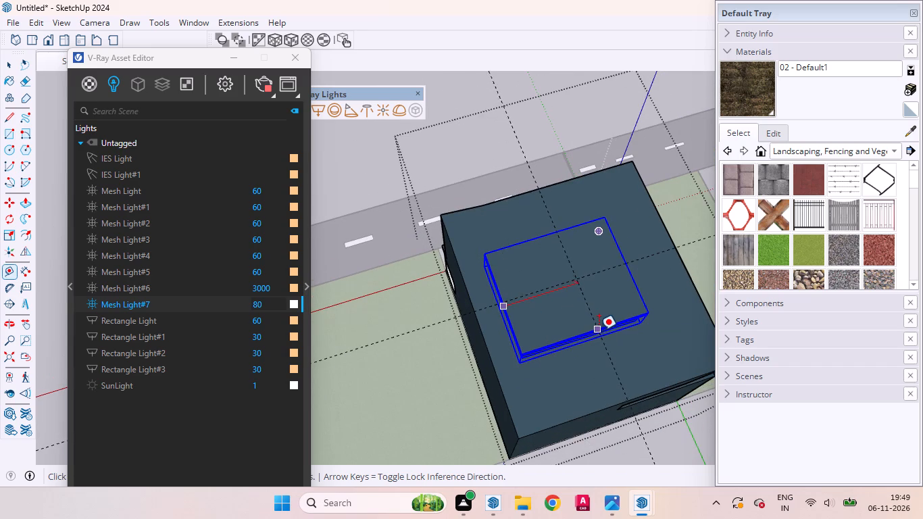
left_click(591, 329)
middle_click_drag(605, 314, 580, 260)
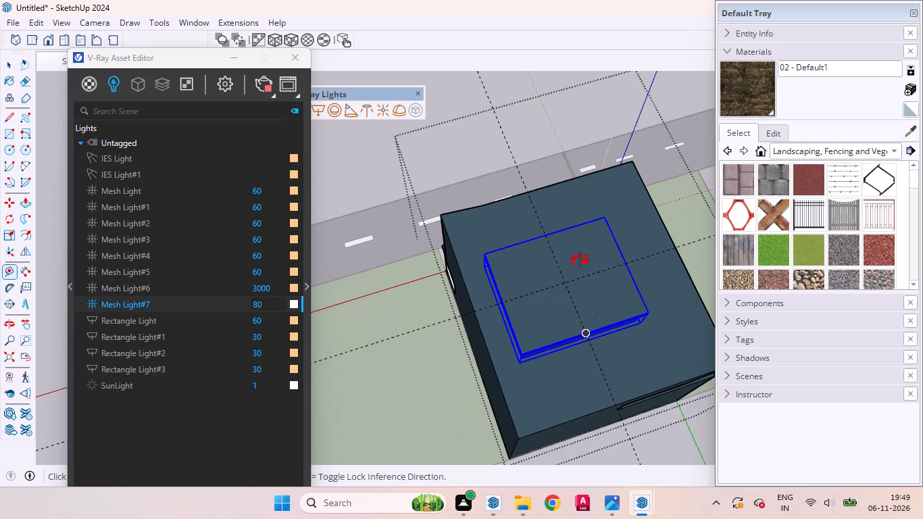
middle_click_drag(580, 260, 678, 205)
middle_click(678, 205)
scroll(678, 205, "up", 1)
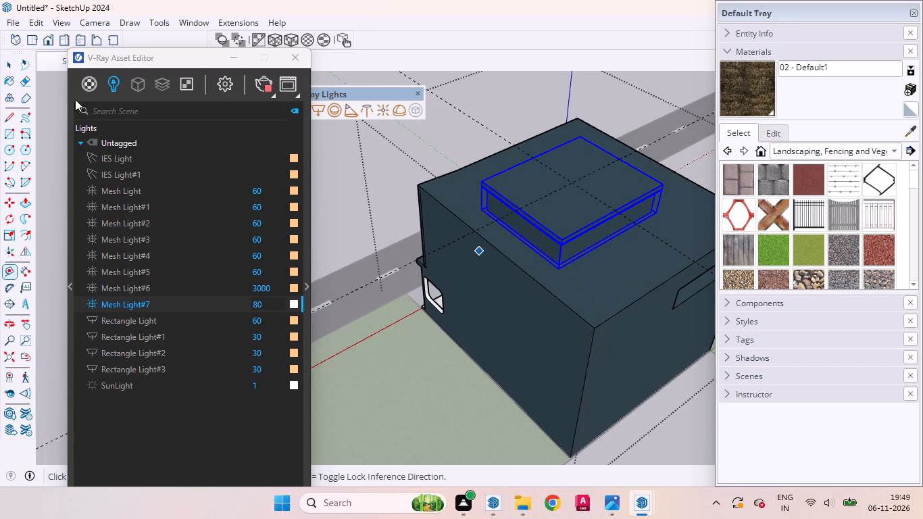
left_click(11, 71)
Shorten the Default Tray to uncover the measurements box.
scroll(573, 168, "up", 6)
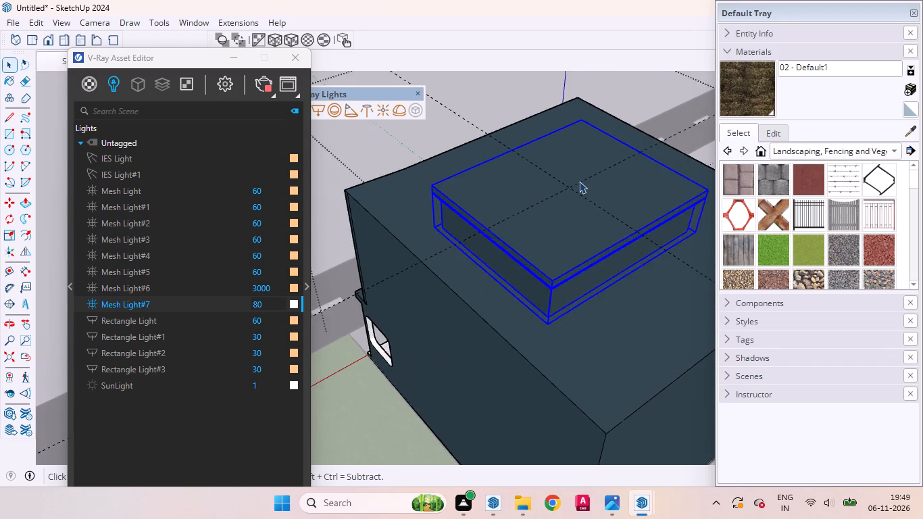
scroll(579, 181, "up", 4)
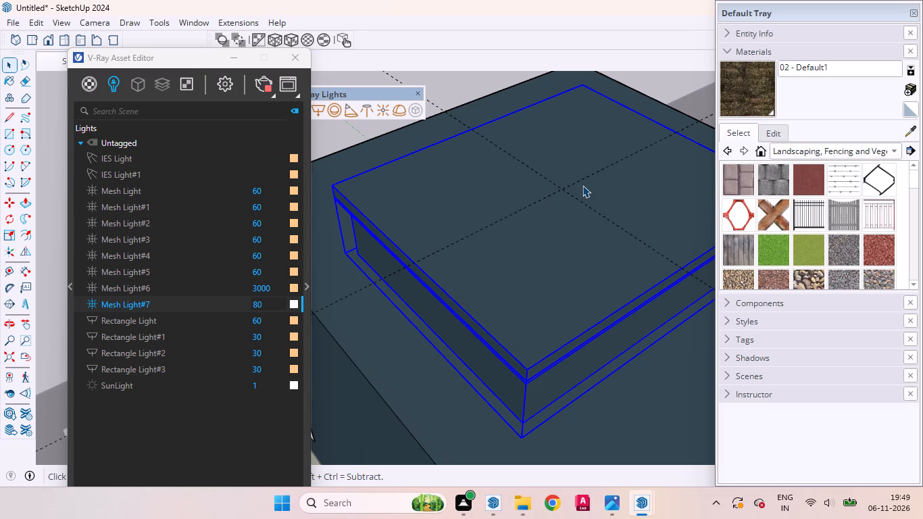
key("c")
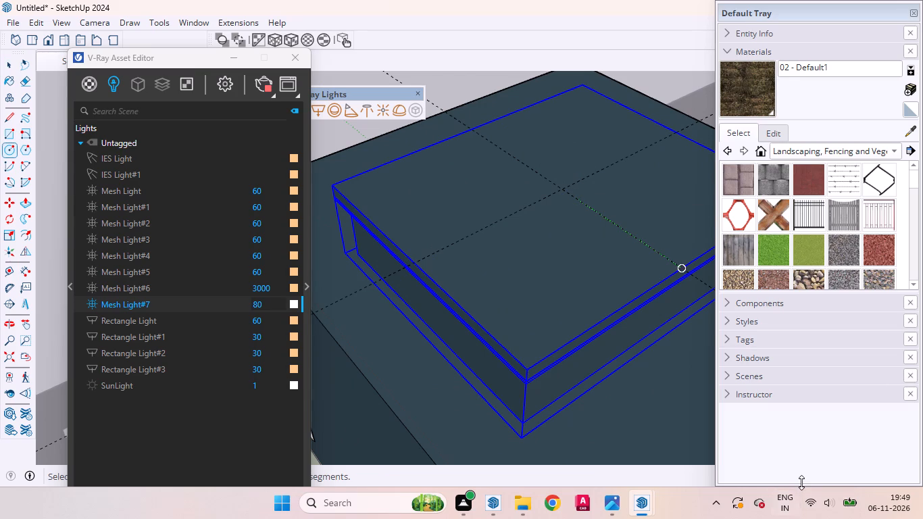
left_click_drag(801, 483, 789, 351)
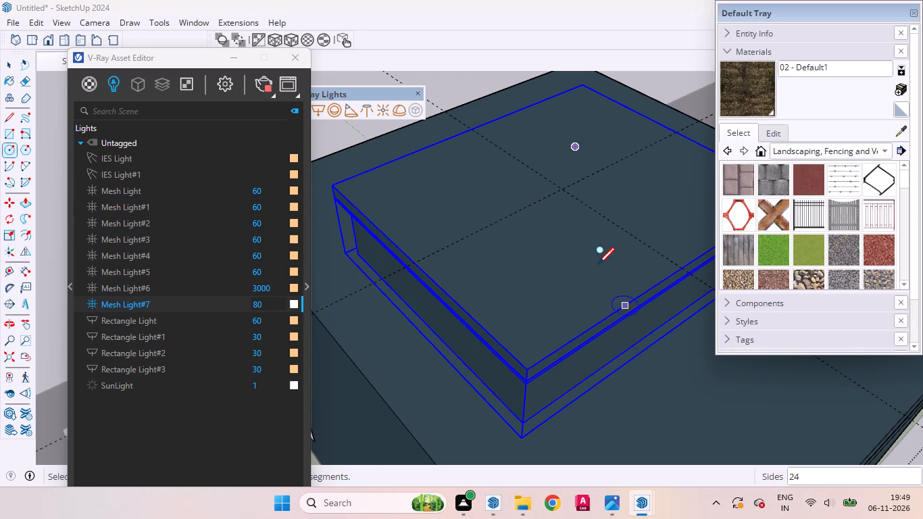
Draw a 100-sided circle with a radius of about 3' 11" on the rooftop block, centred where the two guides cross.
scroll(564, 188, "up", 6)
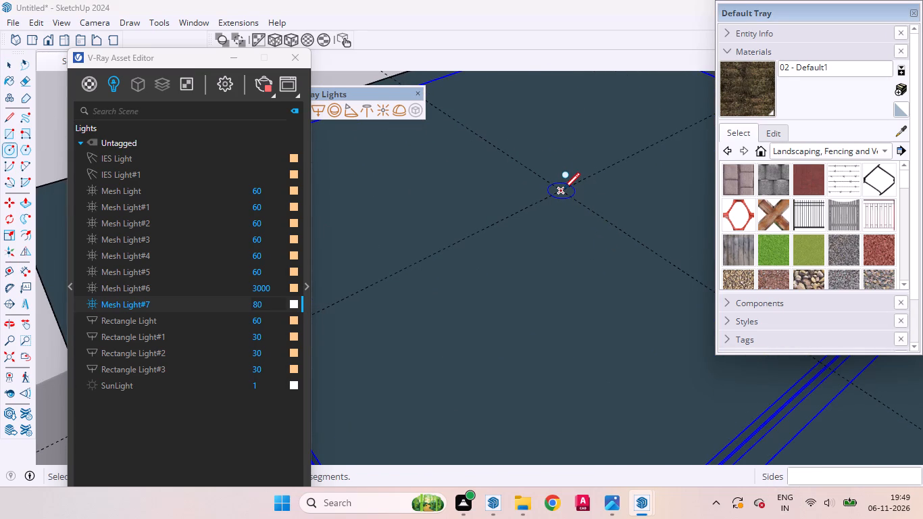
key("1")
key("space")
left_click(9, 62)
left_click(7, 145)
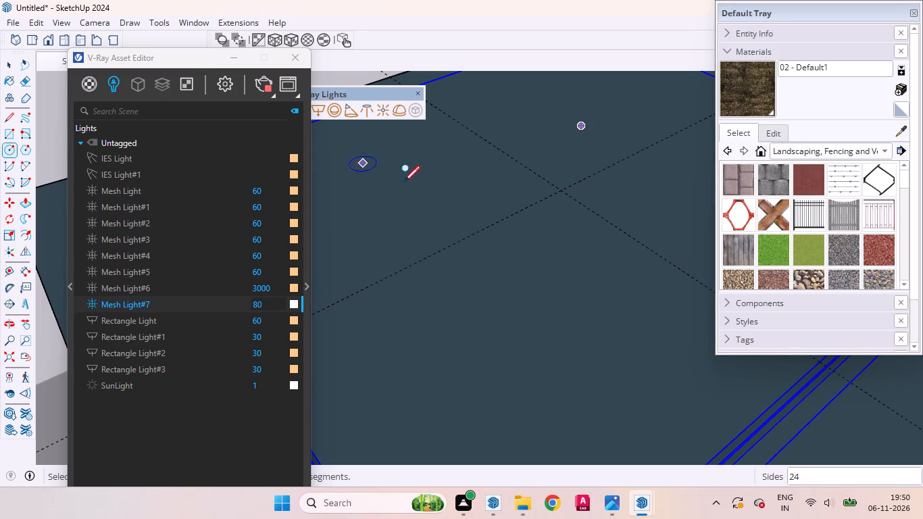
key("1")
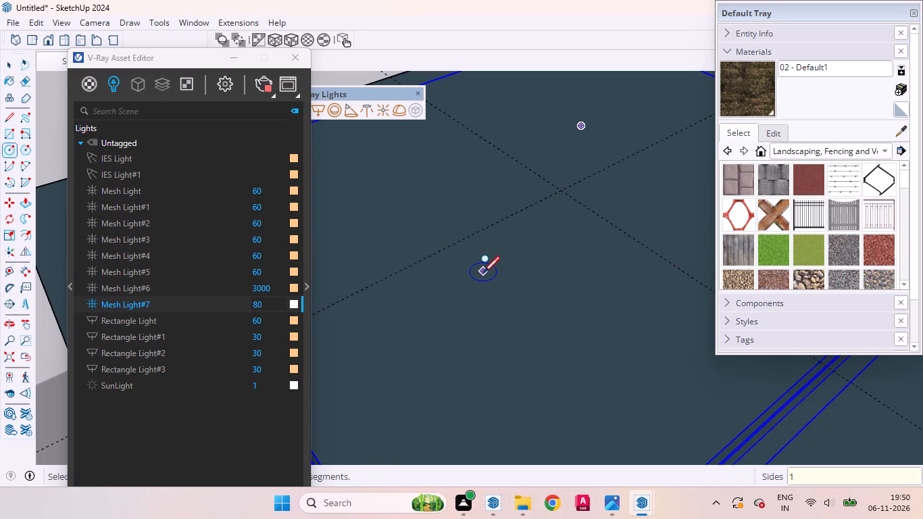
type("00")
key("Return")
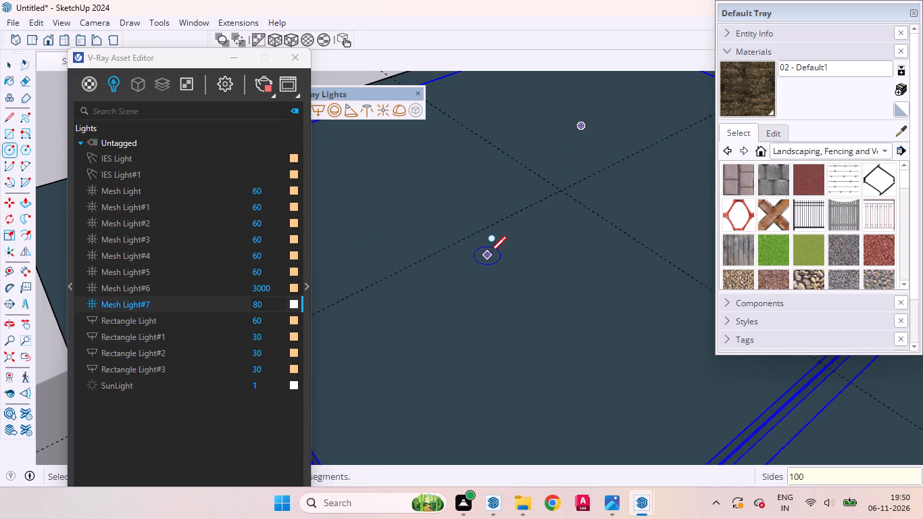
scroll(555, 193, "up", 7)
scroll(564, 182, "down", 3)
scroll(564, 182, "up", 2)
left_click(563, 190)
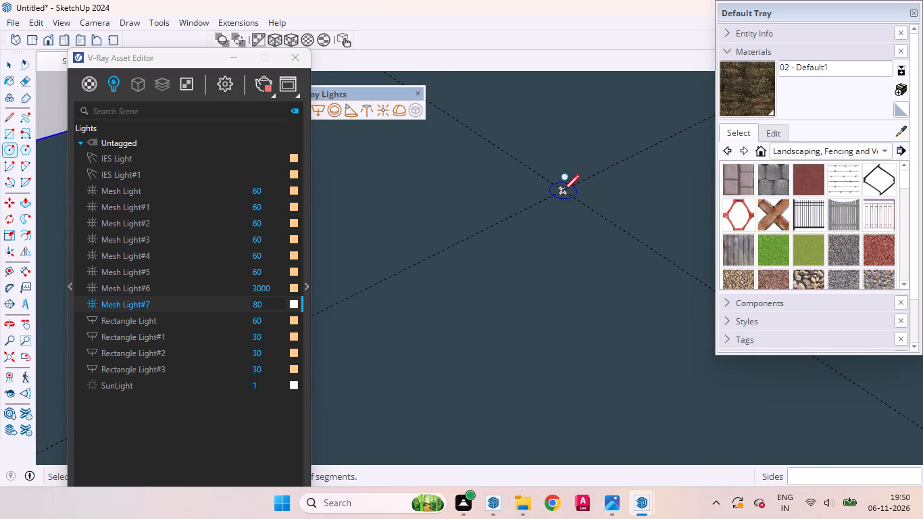
scroll(557, 206, "down", 9)
middle_click_drag(559, 232, 526, 256)
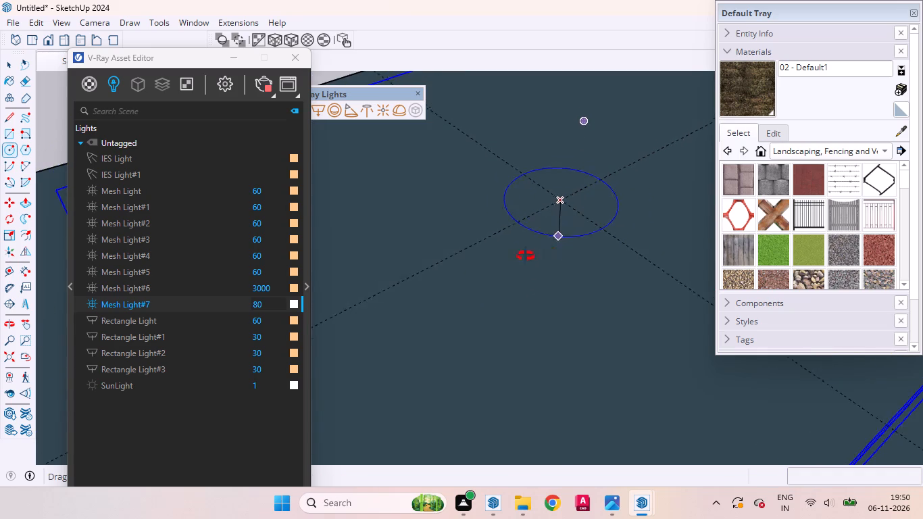
middle_click_drag(526, 256, 474, 280)
scroll(489, 282, "down", 15)
scroll(490, 286, "up", 1)
scroll(490, 286, "down", 4)
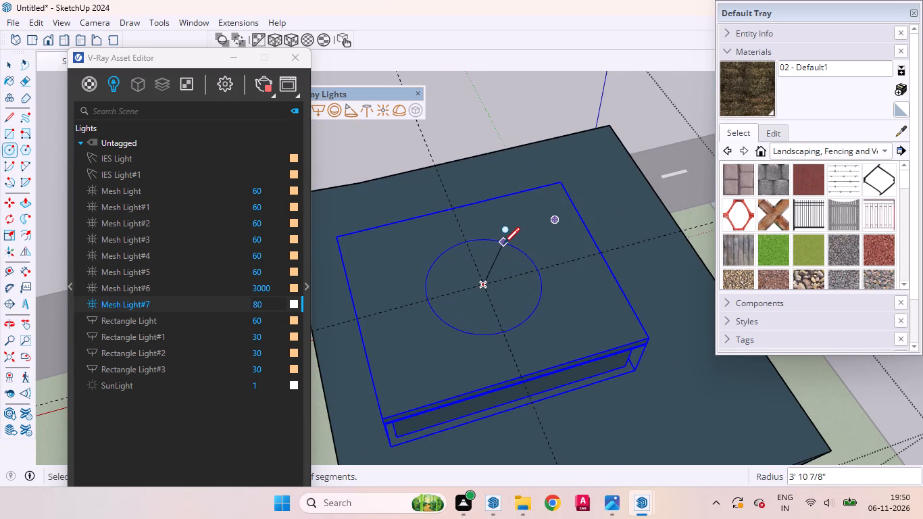
left_click(503, 243)
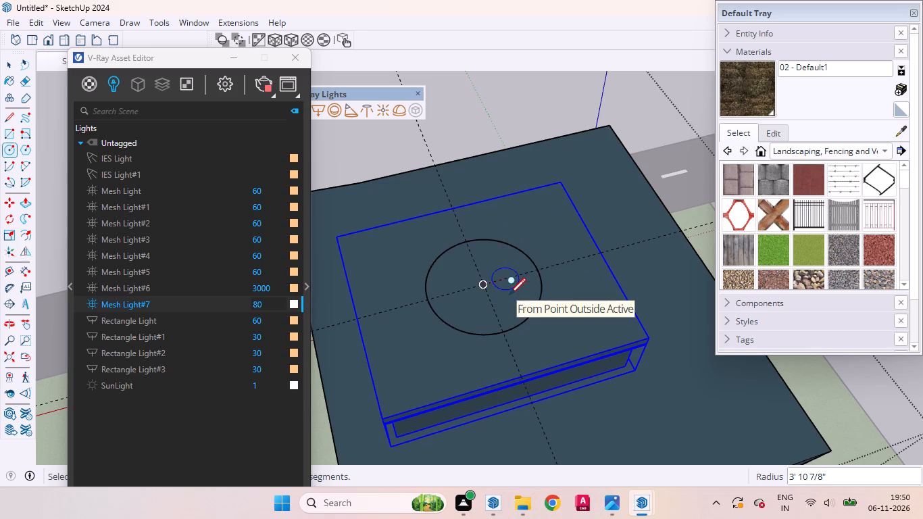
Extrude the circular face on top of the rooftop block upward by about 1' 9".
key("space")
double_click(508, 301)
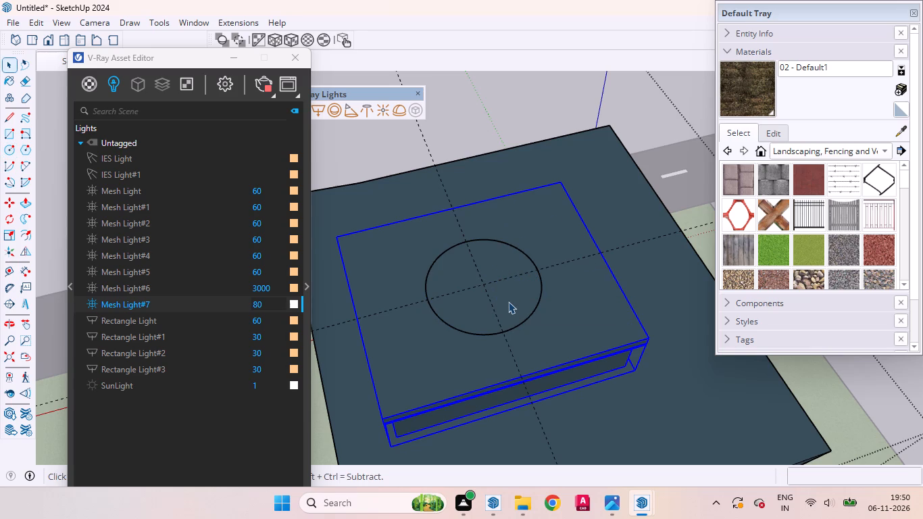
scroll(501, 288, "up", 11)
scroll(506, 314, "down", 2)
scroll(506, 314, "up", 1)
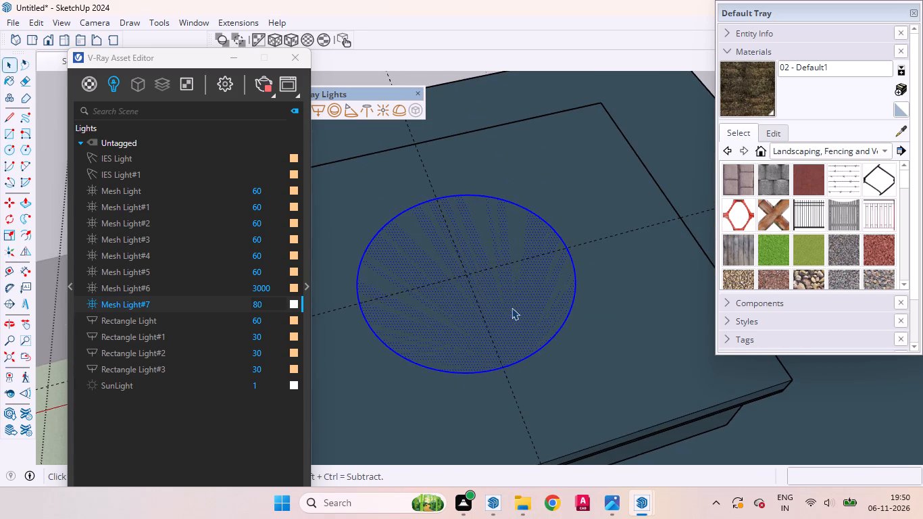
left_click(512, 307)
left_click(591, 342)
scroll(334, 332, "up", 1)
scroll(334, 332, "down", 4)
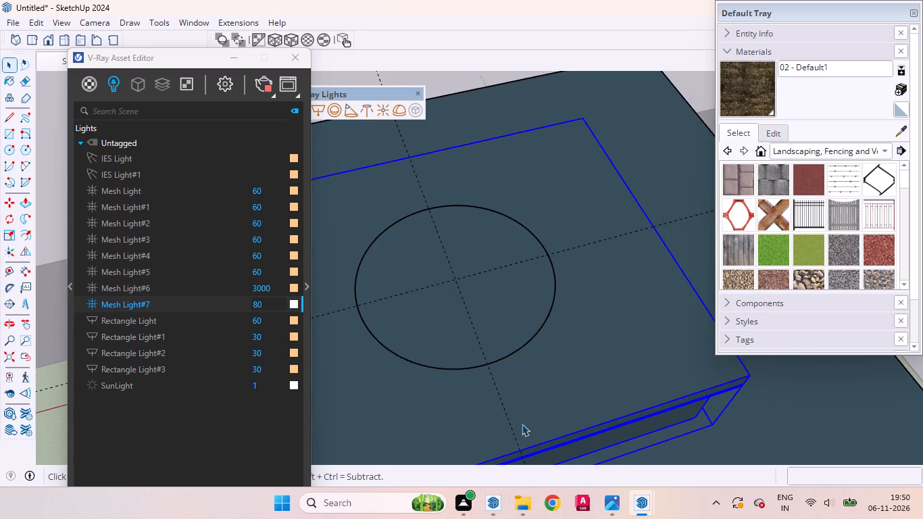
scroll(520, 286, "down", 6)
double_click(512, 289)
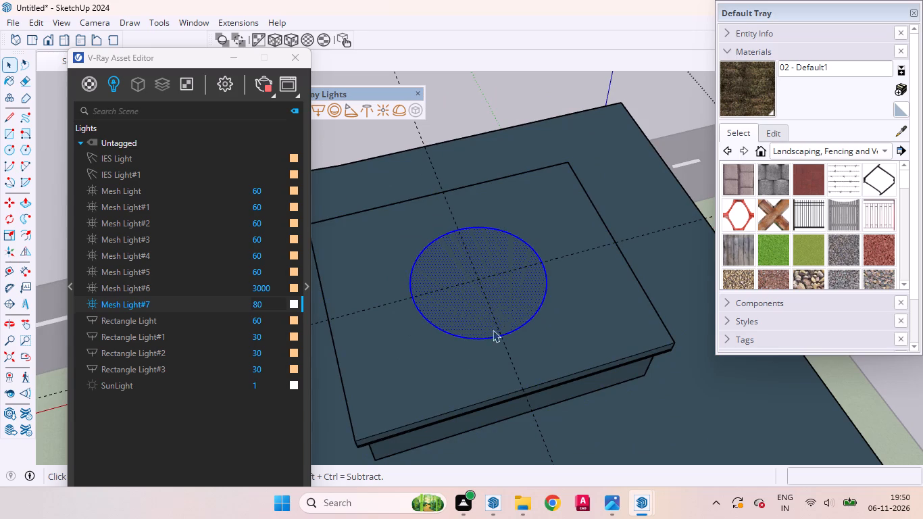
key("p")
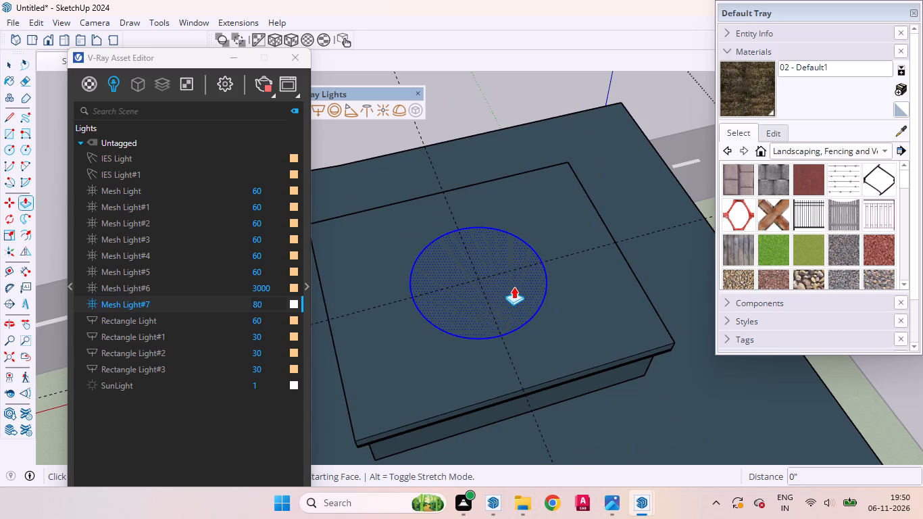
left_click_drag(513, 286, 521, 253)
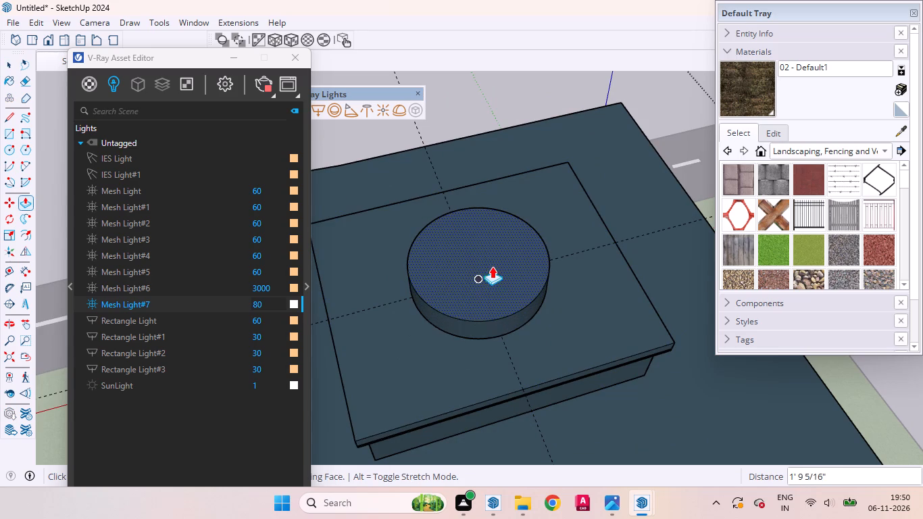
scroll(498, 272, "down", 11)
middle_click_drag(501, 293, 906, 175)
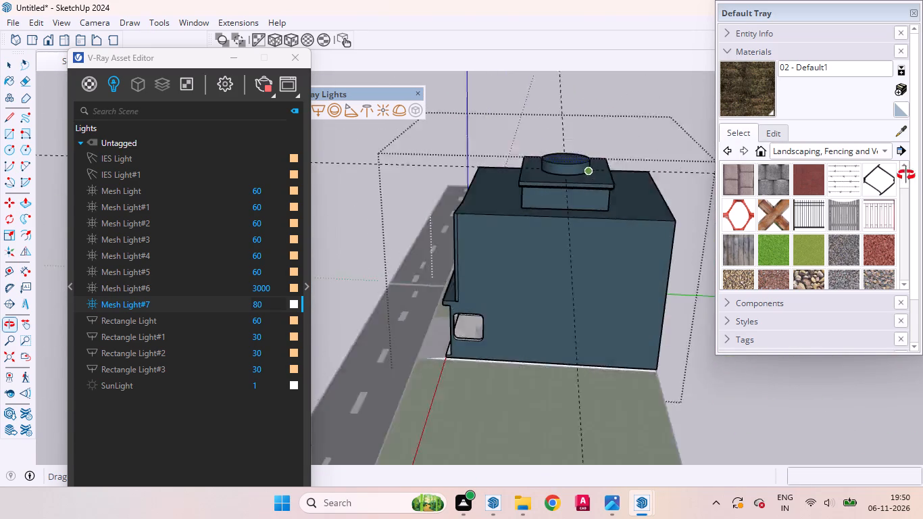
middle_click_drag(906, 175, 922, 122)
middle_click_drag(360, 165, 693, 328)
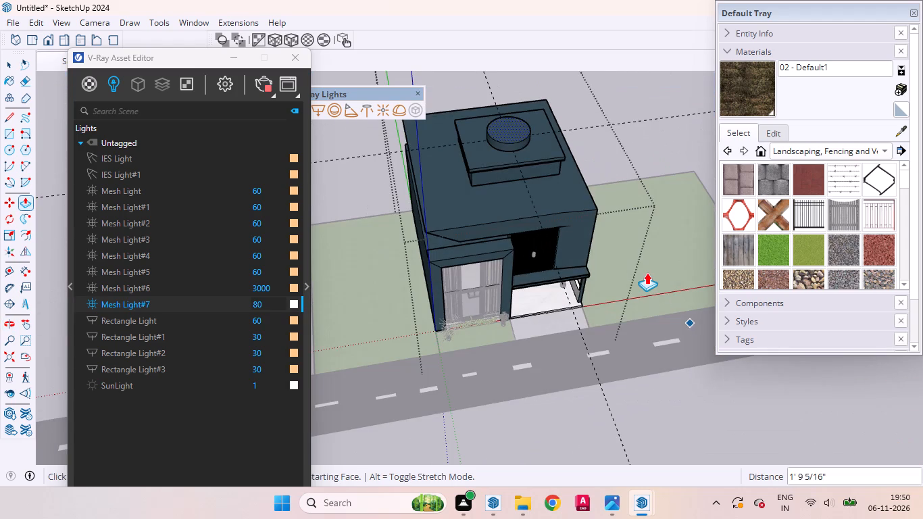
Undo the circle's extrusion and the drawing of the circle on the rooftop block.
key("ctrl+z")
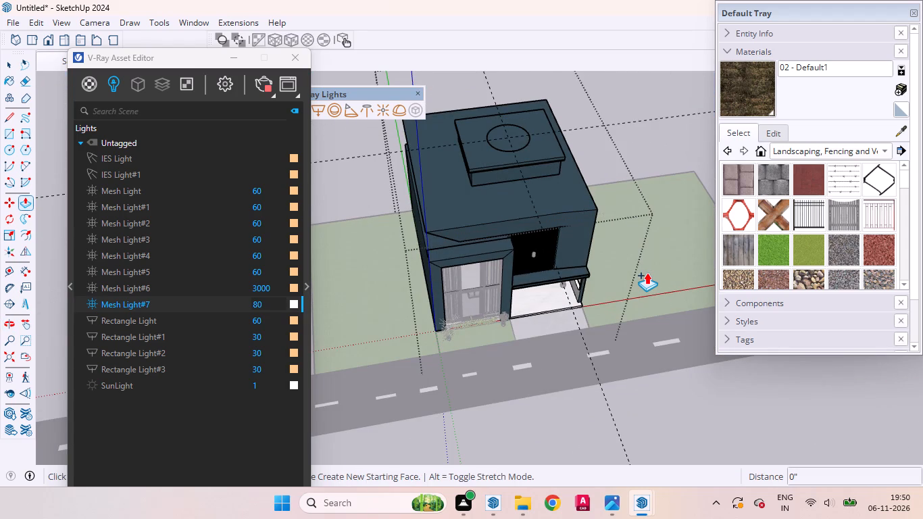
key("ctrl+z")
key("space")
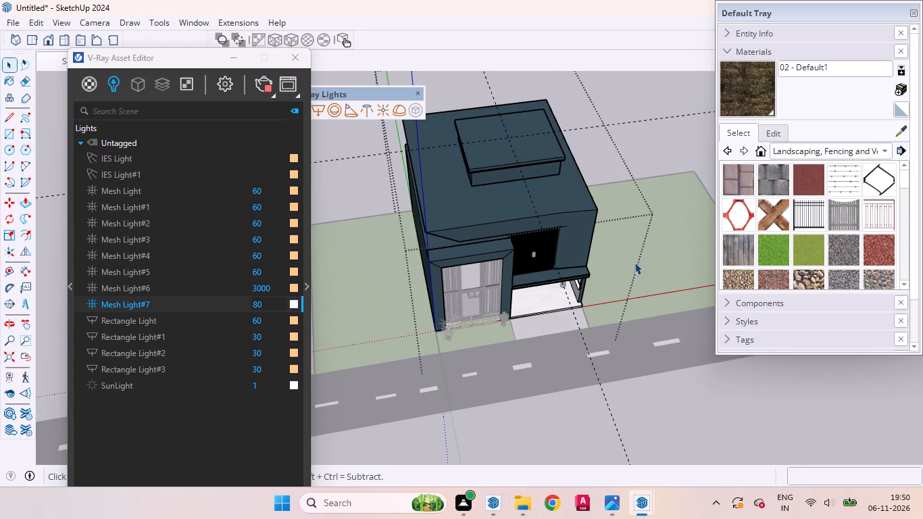
Delete the two guide lines crossing over the rooftop block and leave the group being edited.
scroll(611, 282, "down", 9)
left_click_drag(679, 252, 630, 185)
key("Delete")
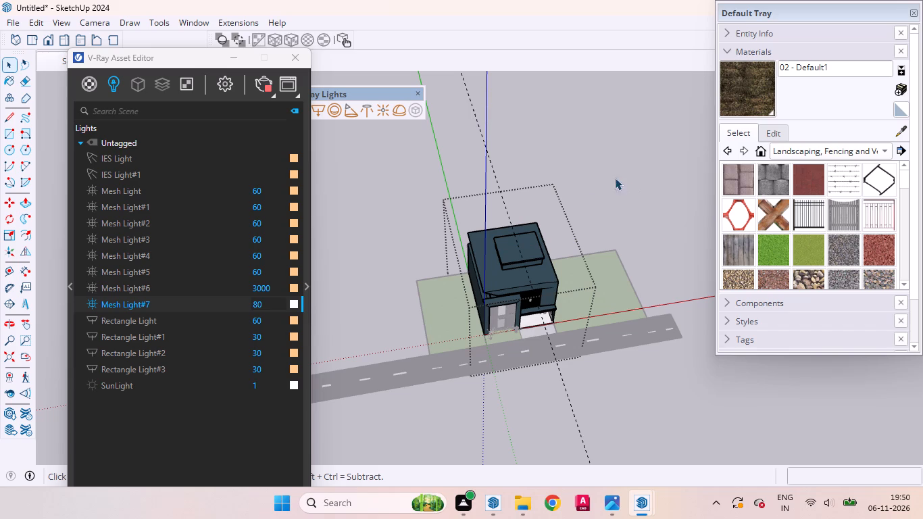
left_click_drag(523, 171, 427, 124)
key("Delete")
left_click(601, 143)
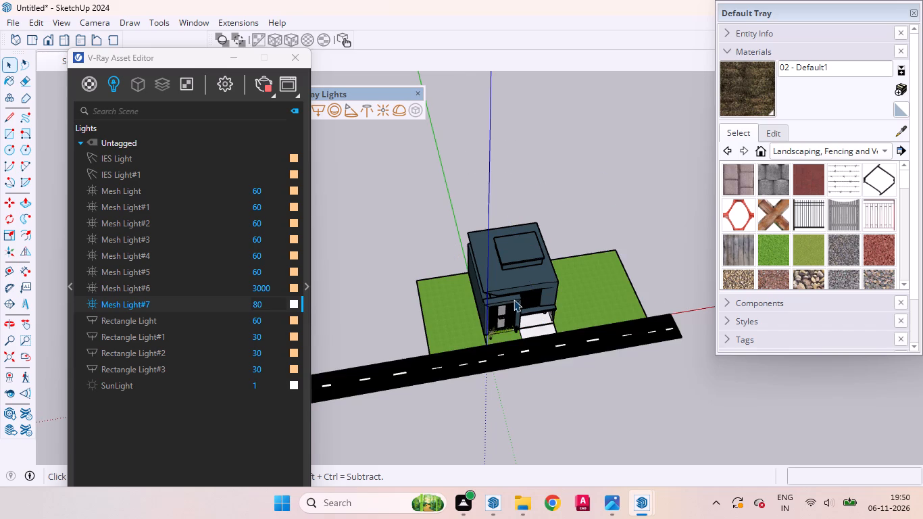
Examine the house's street facade and rooftop block from the front, finishing at the saved scene view.
scroll(508, 301, "up", 9)
middle_click_drag(461, 296, 524, 117)
scroll(537, 196, "up", 2)
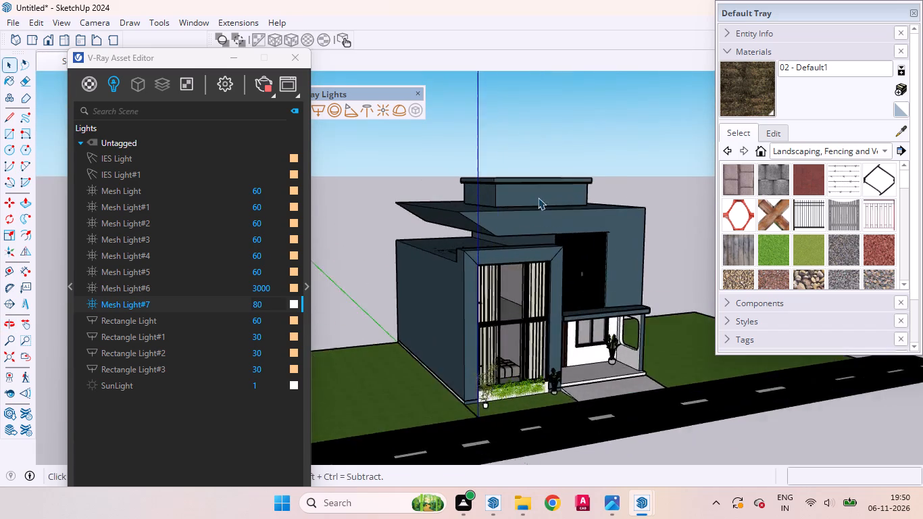
scroll(538, 197, "up", 7)
middle_click_drag(525, 239, 374, 195)
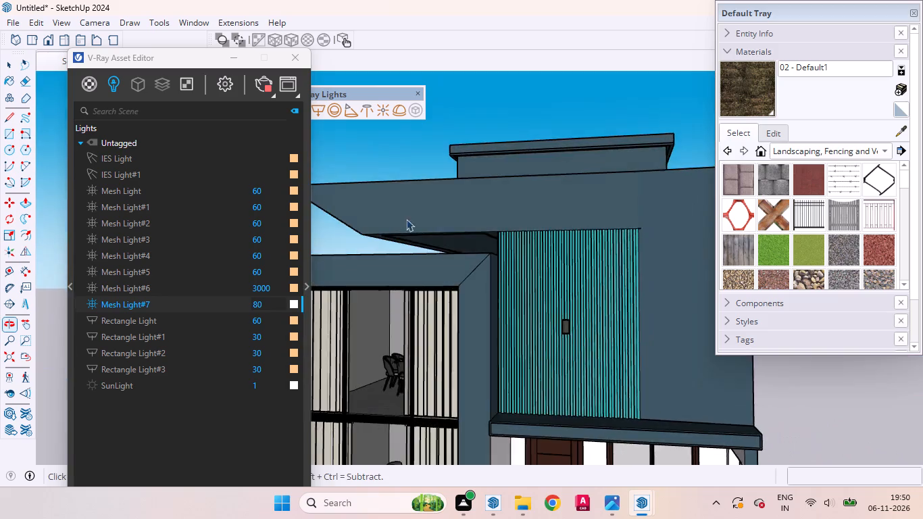
scroll(410, 226, "up", 11)
scroll(509, 257, "down", 1)
scroll(509, 257, "up", 2)
scroll(506, 270, "down", 10)
scroll(510, 259, "up", 1)
scroll(510, 258, "down", 6)
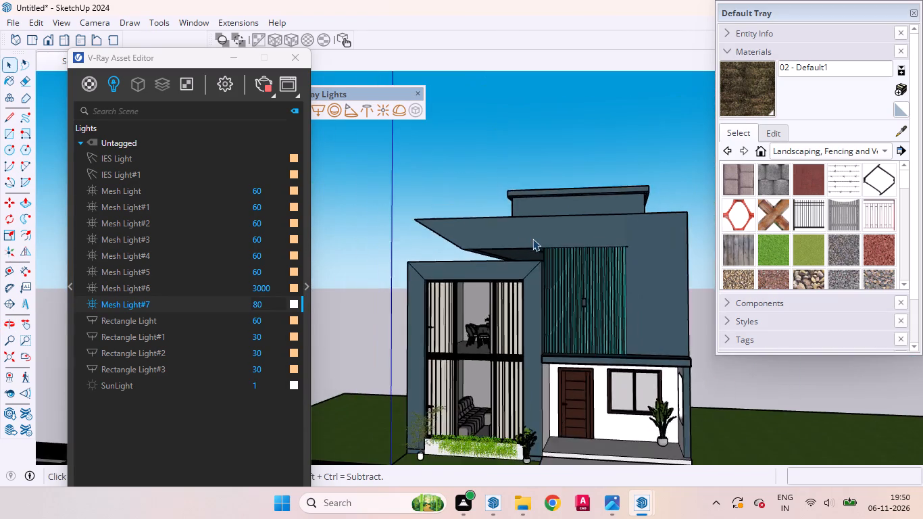
scroll(532, 239, "down", 6)
left_click(55, 61)
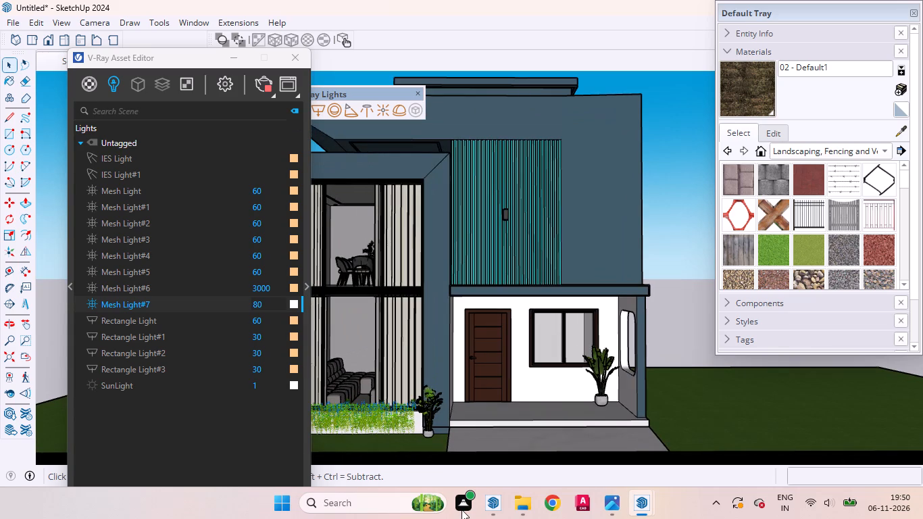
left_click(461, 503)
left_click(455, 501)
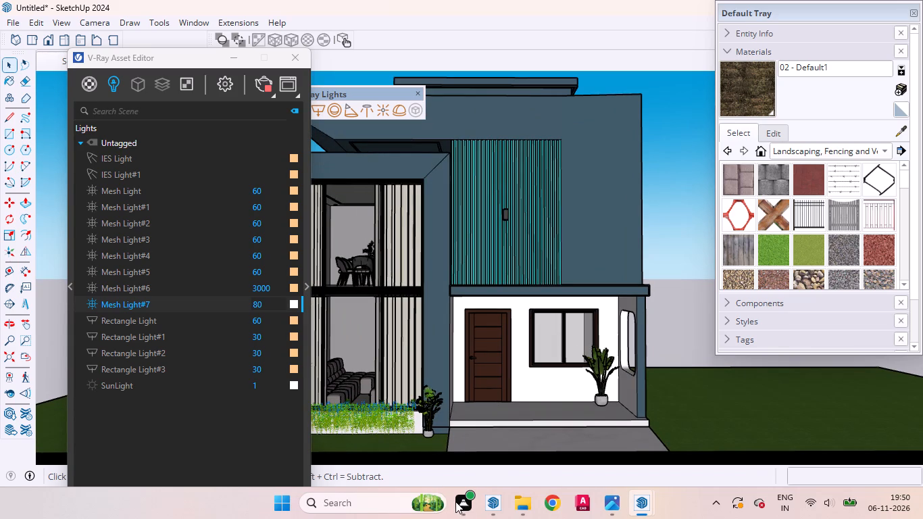
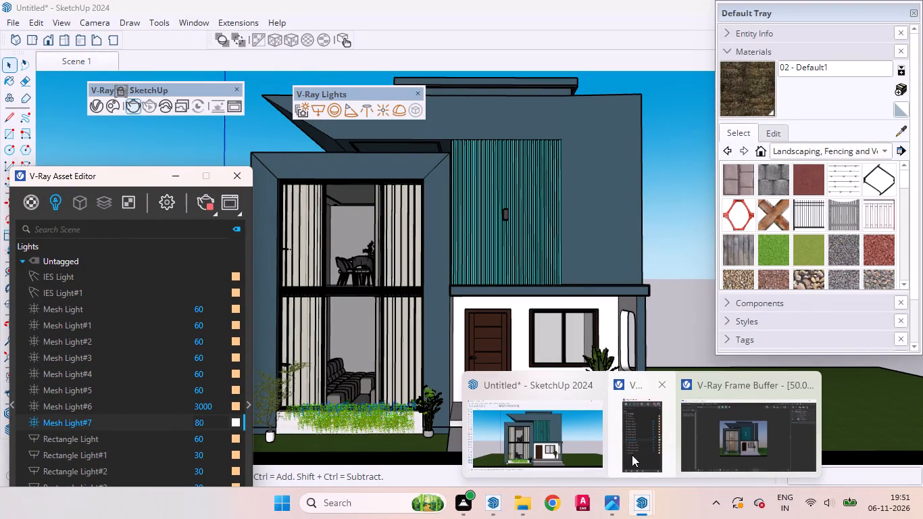
Switch to the V-Ray Frame Buffer and examine the render's roof recess lighting, two-storey glazing and flower planter up close.
left_click(747, 448)
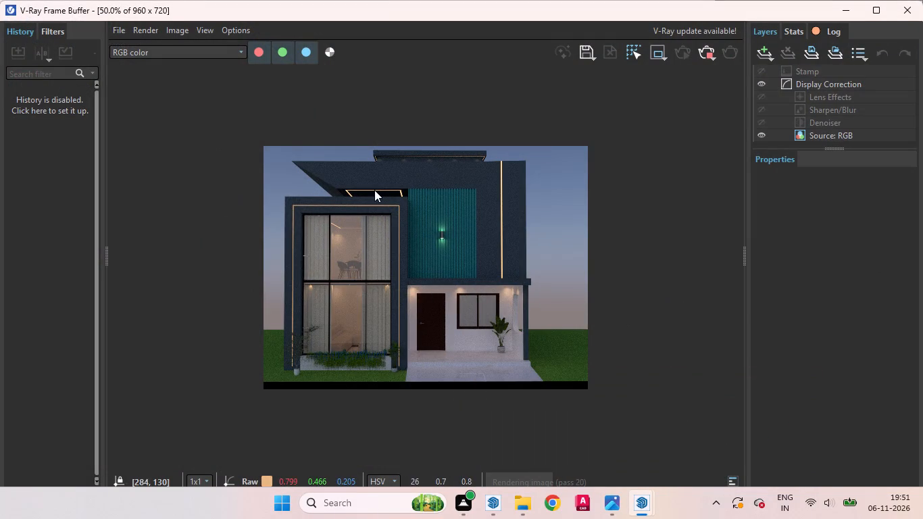
scroll(387, 197, "up", 2)
scroll(293, 316, "up", 1)
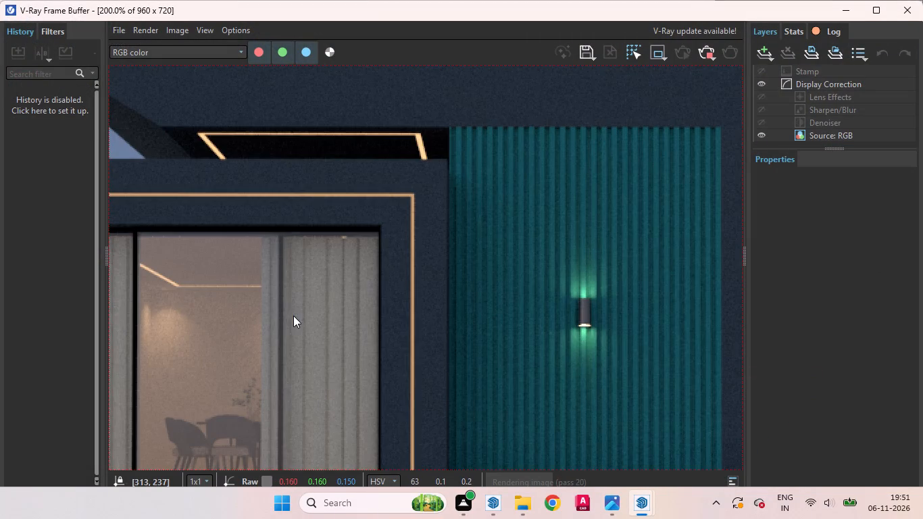
scroll(447, 287, "down", 3)
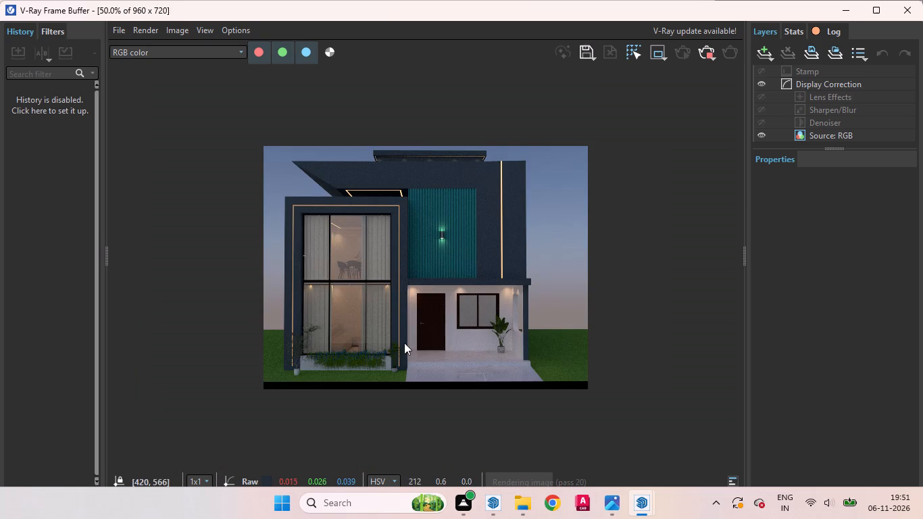
scroll(404, 344, "up", 1)
scroll(212, 233, "up", 1)
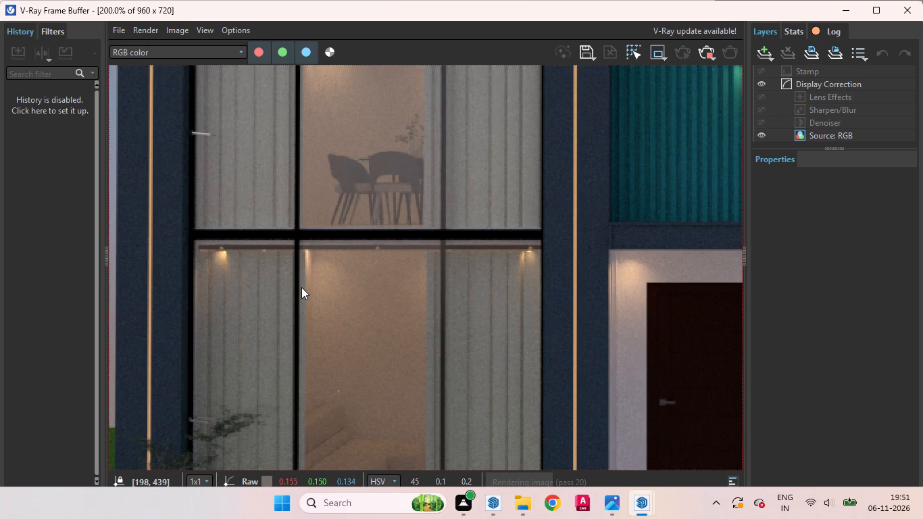
middle_click_drag(301, 287, 324, 157)
middle_click(324, 156)
middle_click(324, 153)
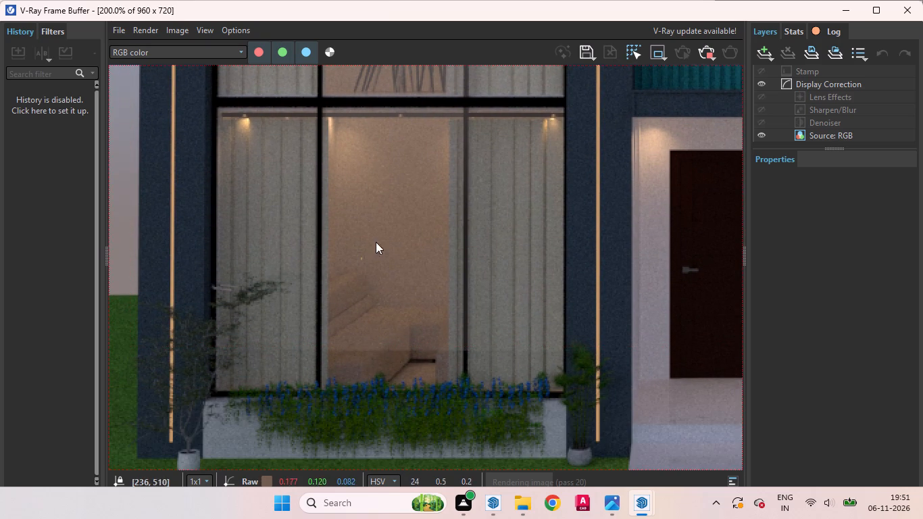
scroll(376, 239, "down", 1)
scroll(393, 350, "up", 2)
scroll(459, 319, "down", 2)
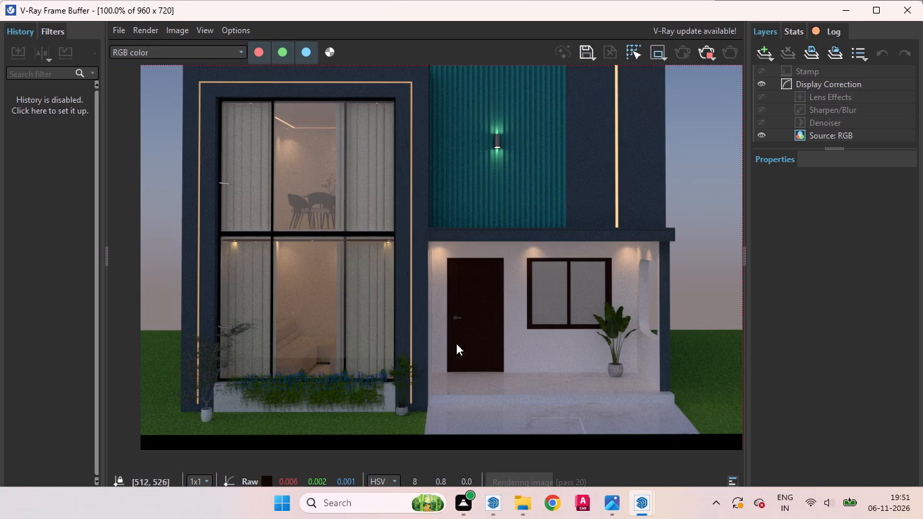
Examine the rendered porch, entrance door and window, and the teal fluted cladding with its wall light.
scroll(368, 345, "down", 1)
scroll(499, 397, "up", 2)
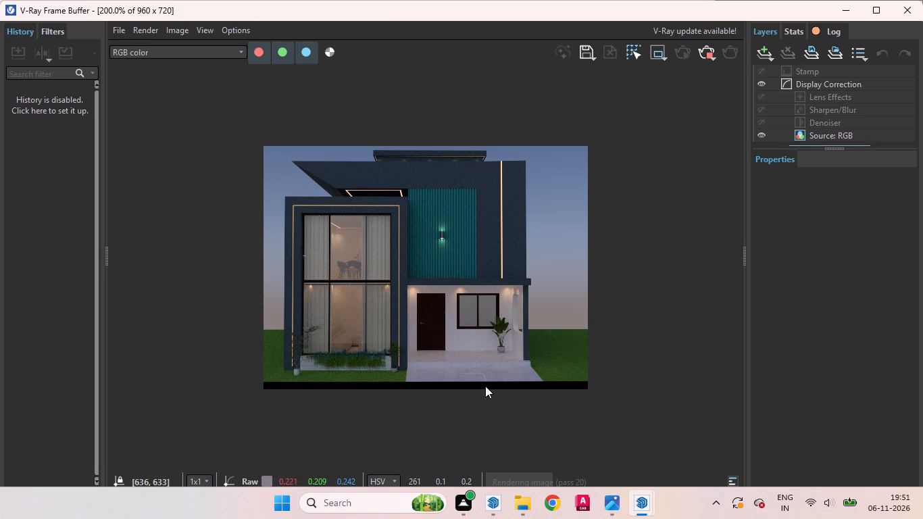
scroll(411, 347, "down", 1)
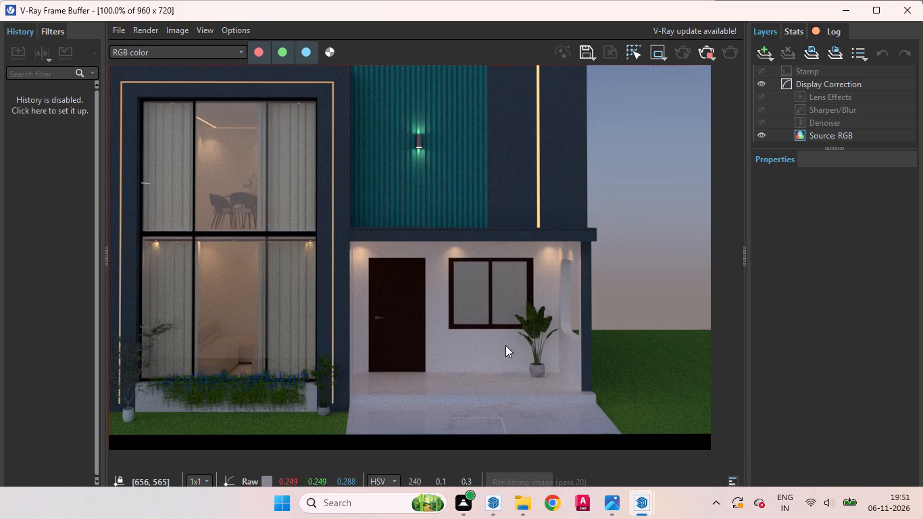
middle_click_drag(505, 345, 415, 357)
scroll(579, 370, "down", 1)
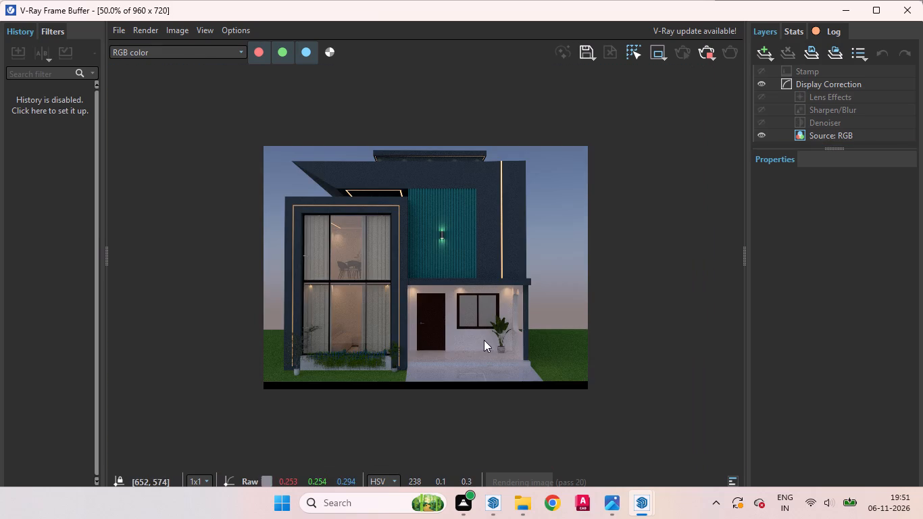
middle_click_drag(459, 332, 460, 362)
scroll(420, 320, "up", 3)
scroll(424, 317, "down", 1)
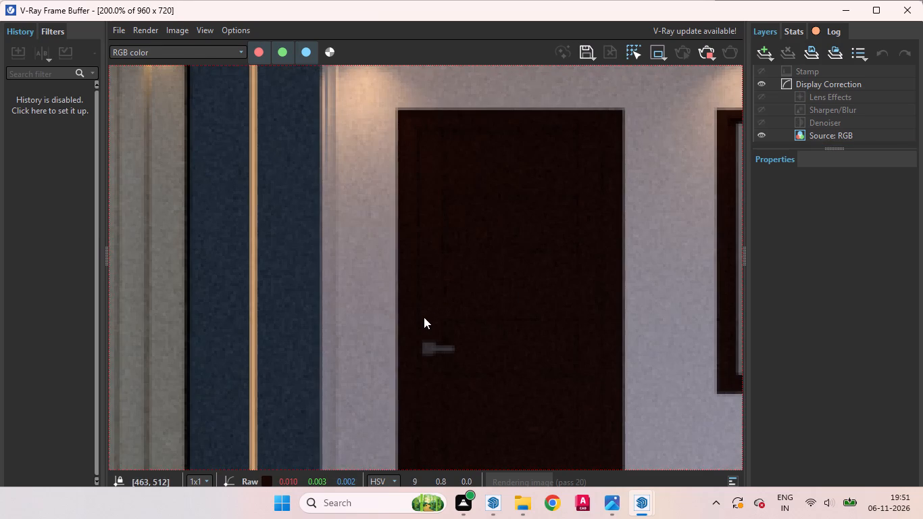
middle_click_drag(458, 312, 450, 406)
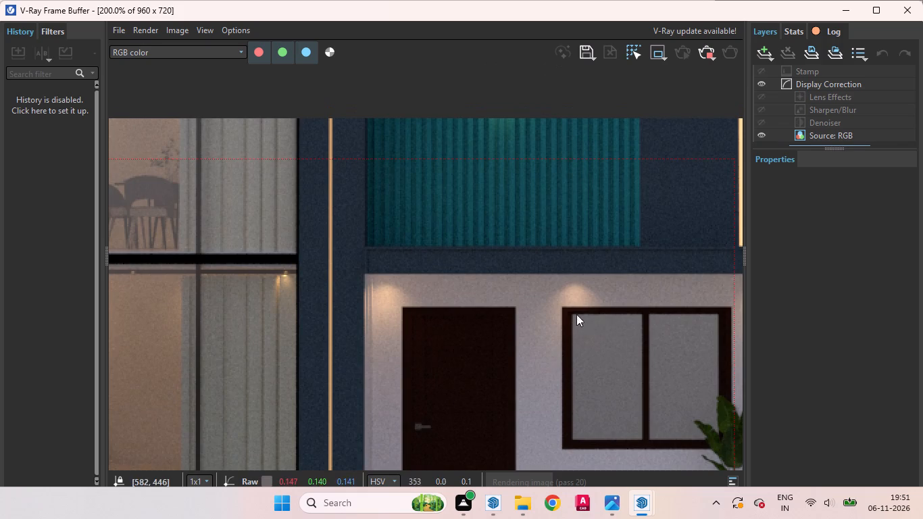
middle_click_drag(551, 288, 543, 402)
middle_click_drag(533, 292, 538, 437)
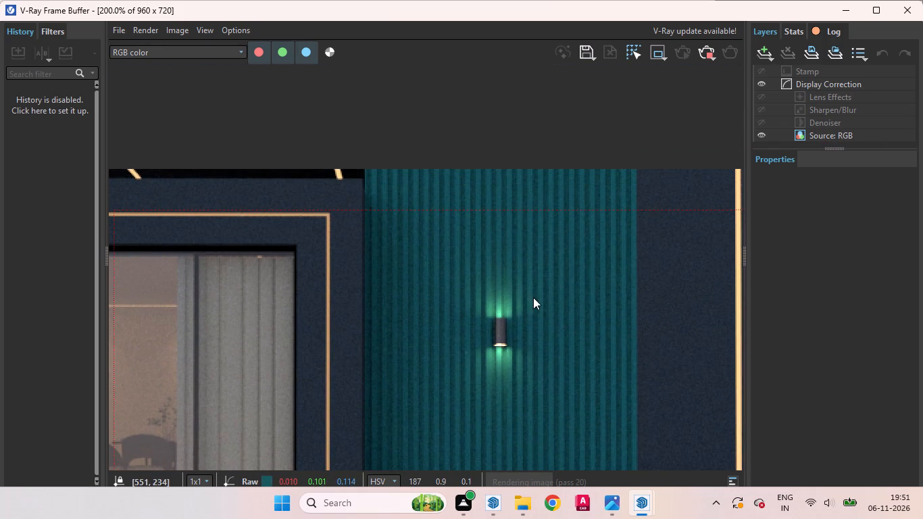
middle_click_drag(532, 295, 540, 400)
scroll(616, 227, "down", 2)
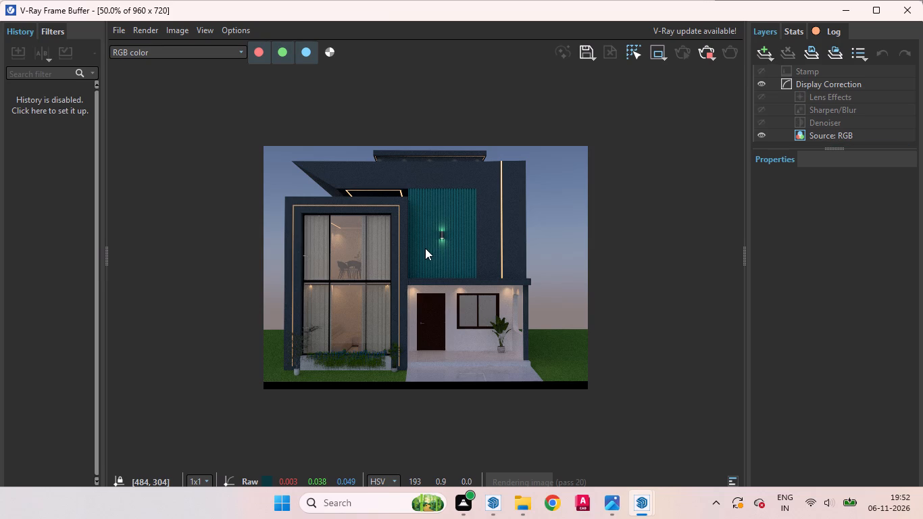
Check the V-Ray render log for the rendering progress and close it.
left_click(732, 478)
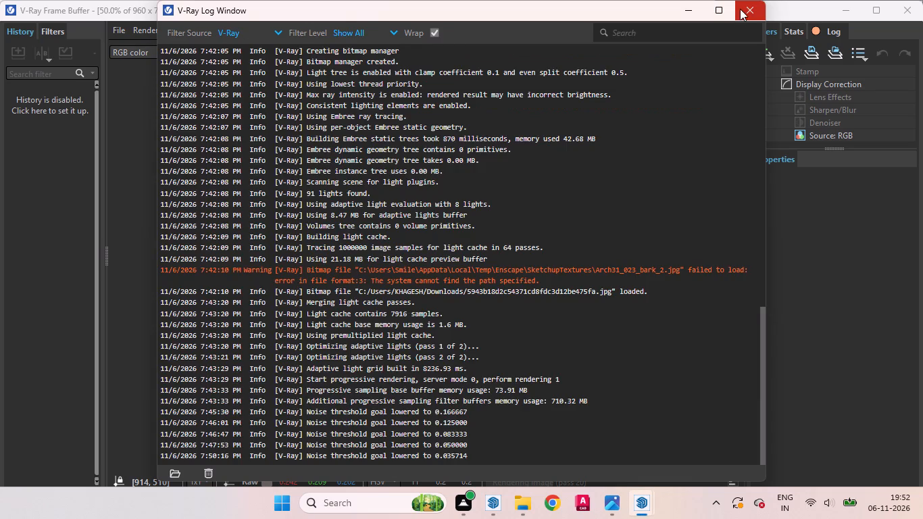
left_click(740, 9)
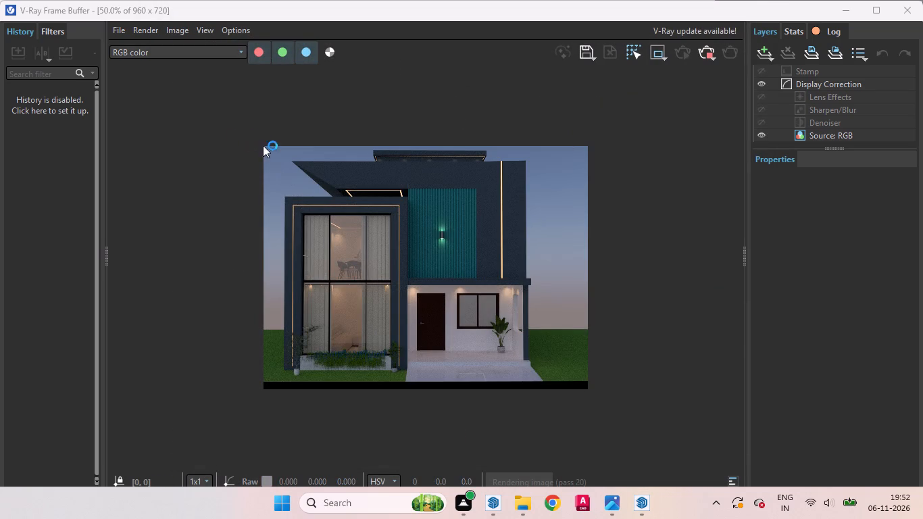
Examine the render's rooftop block, roof strip lights, teal cladding and porch downlights at close range and in full.
scroll(383, 144, "up", 2)
scroll(454, 253, "down", 1)
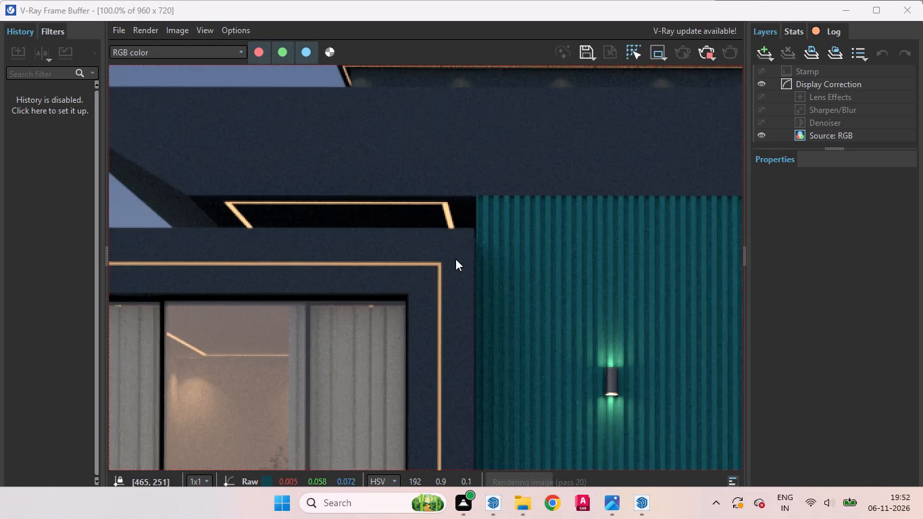
scroll(414, 93, "up", 1)
middle_click_drag(465, 136, 468, 170)
scroll(431, 168, "down", 1)
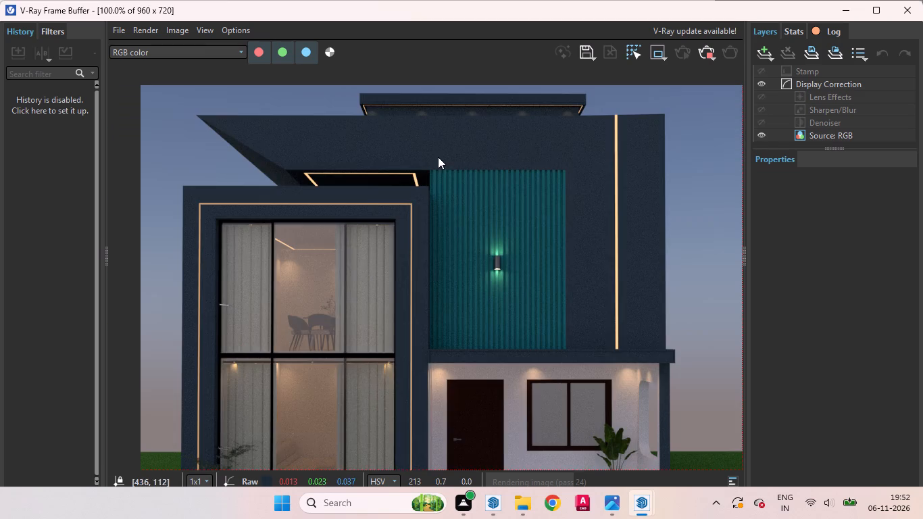
scroll(451, 141, "down", 2)
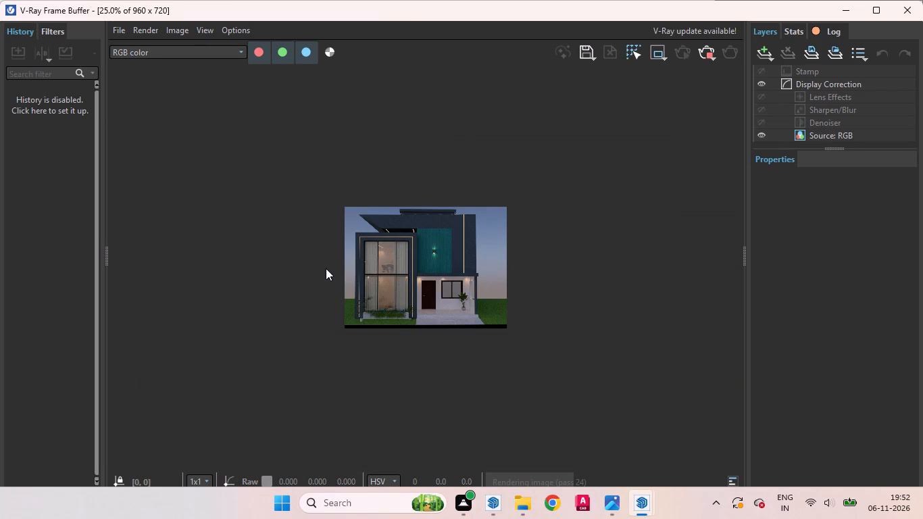
scroll(328, 267, "up", 1)
scroll(358, 215, "up", 1)
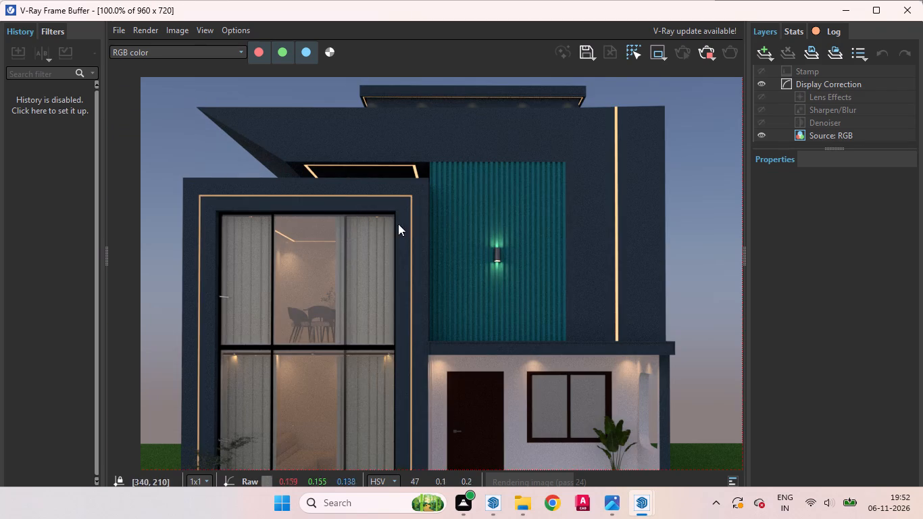
scroll(421, 222, "down", 1)
scroll(523, 293, "up", 1)
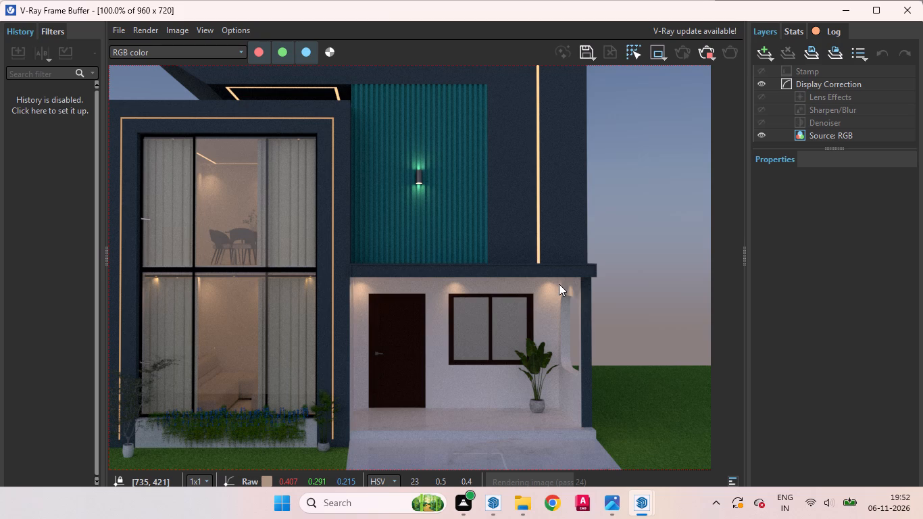
scroll(459, 287, "up", 1)
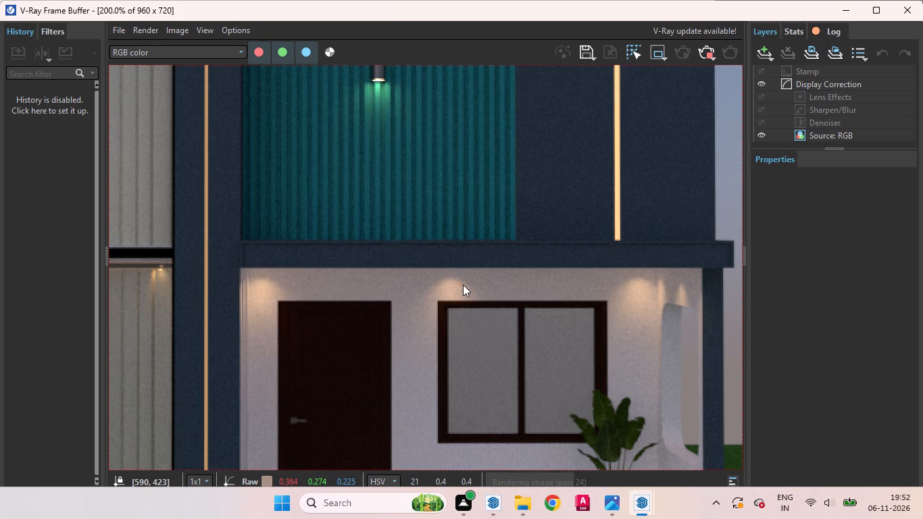
scroll(567, 289, "down", 2)
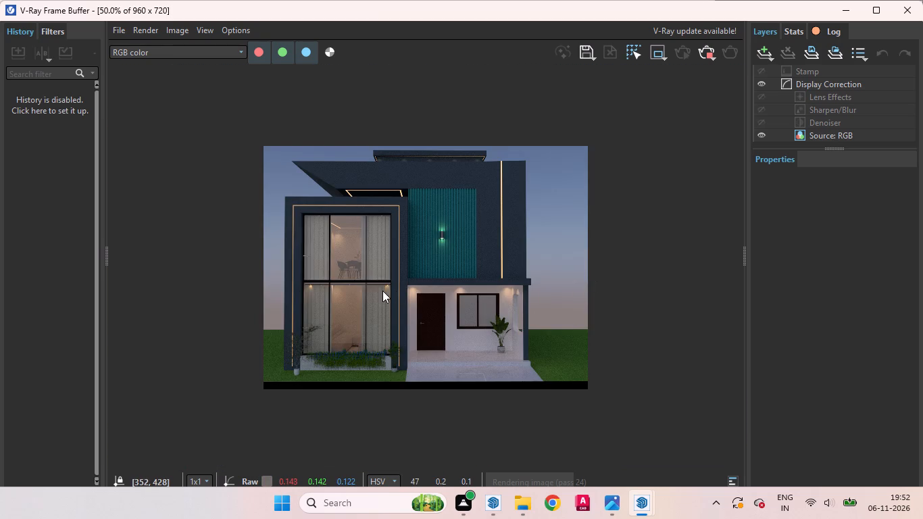
scroll(385, 288, "up", 1)
scroll(494, 291, "down", 1)
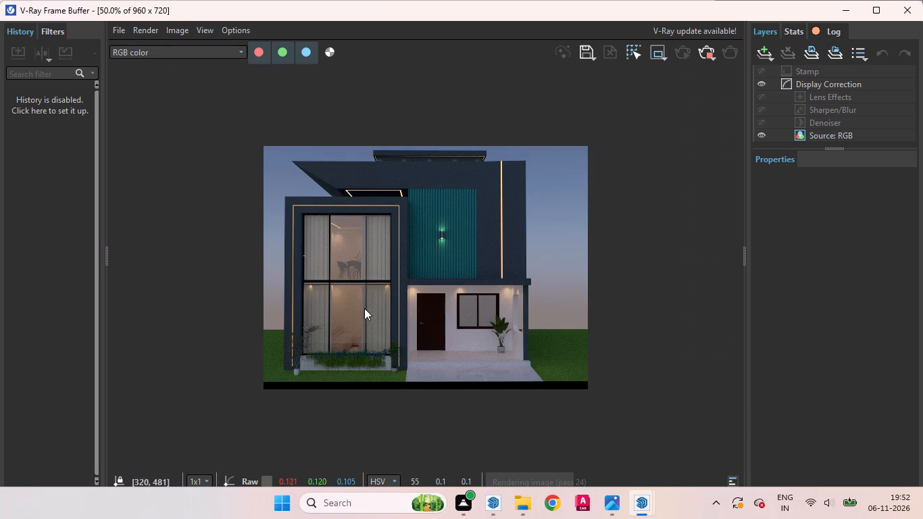
Examine the rendered ground-floor glazing, flower planter and potted plants up close, finishing with the whole image in view.
middle_click_drag(324, 293, 355, 237)
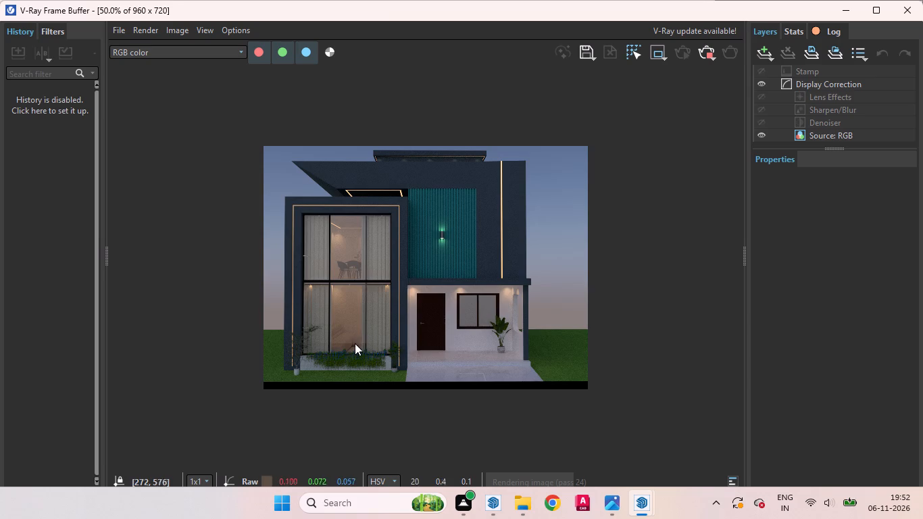
scroll(355, 344, "up", 1)
scroll(308, 376, "up", 2)
scroll(617, 254, "down", 1)
scroll(454, 328, "down", 2)
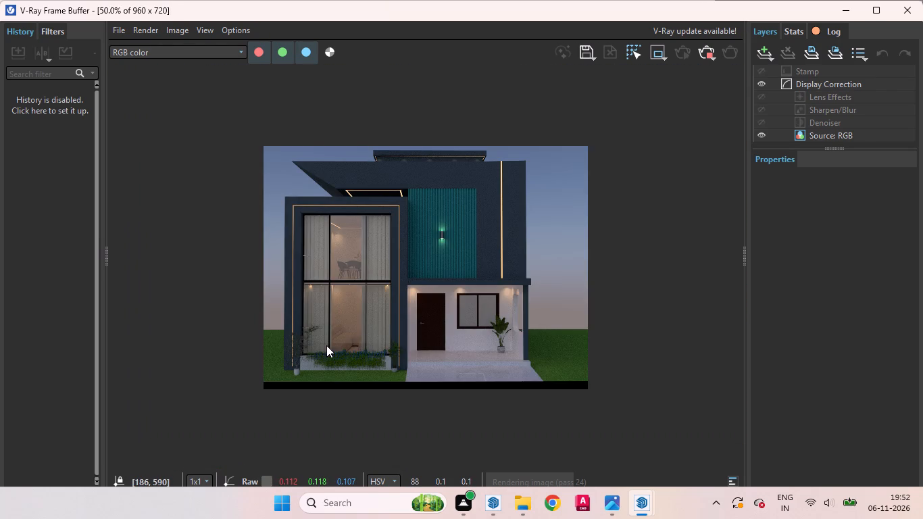
scroll(326, 345, "up", 2)
scroll(261, 379, "up", 2)
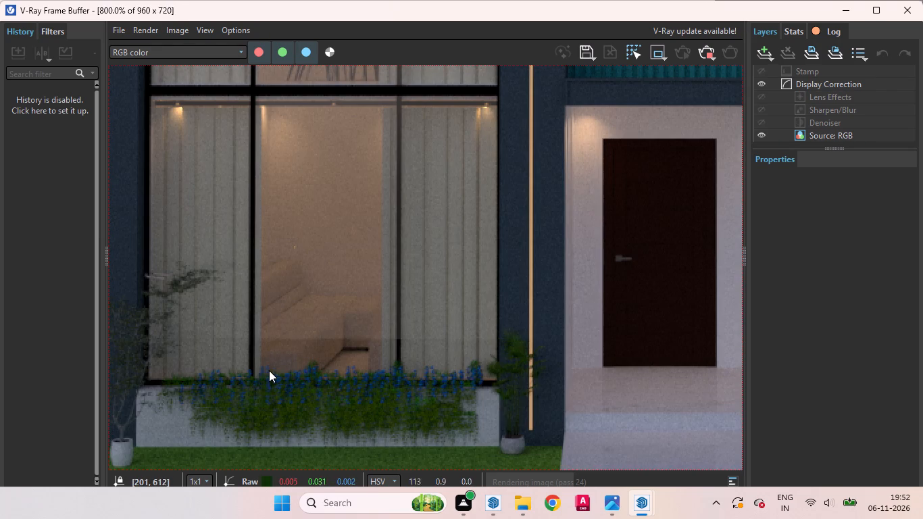
scroll(432, 249, "down", 2)
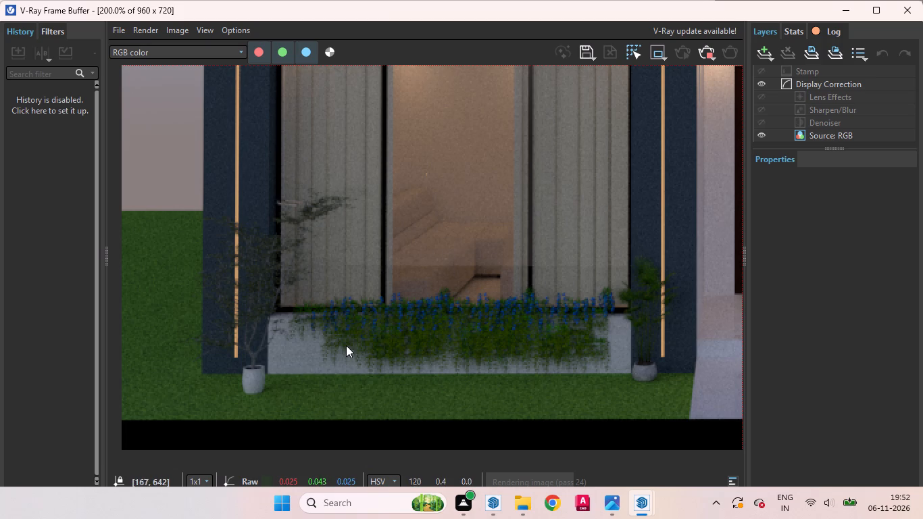
scroll(346, 345, "down", 2)
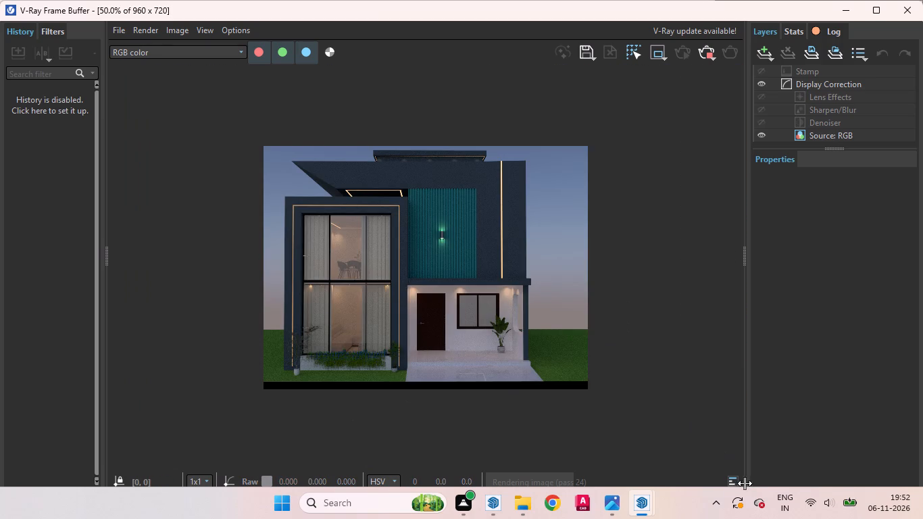
Review the noise threshold entries at the end of the V-Ray render log, highlighting them, and close the log.
left_click(732, 477)
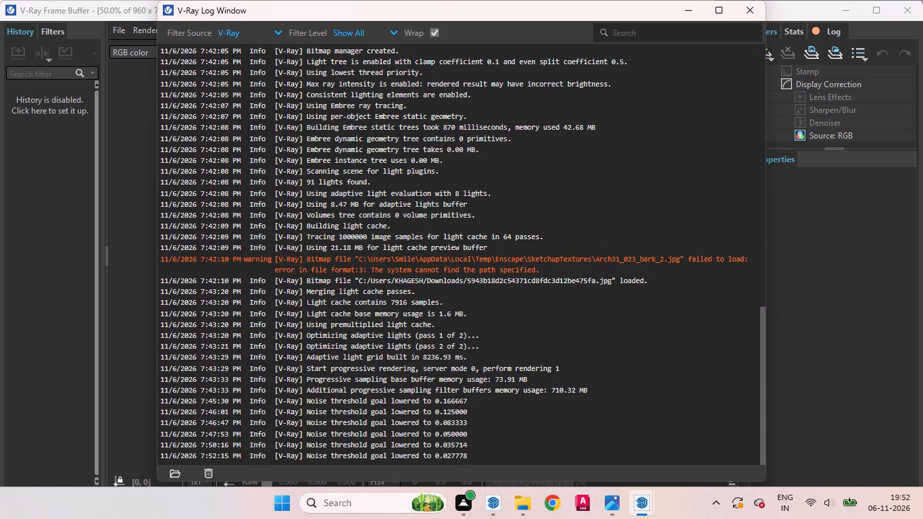
scroll(468, 372, "down", 5)
left_click_drag(484, 460, 191, 401)
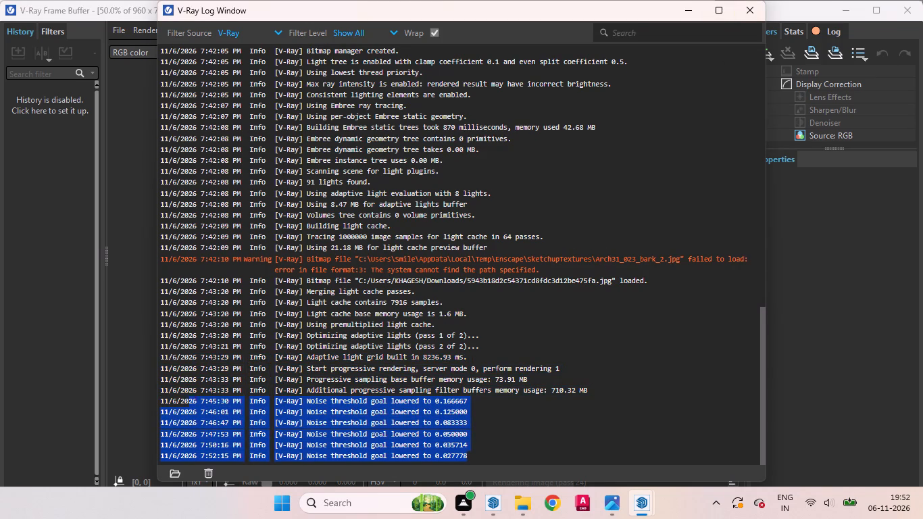
left_click_drag(191, 401, 162, 404)
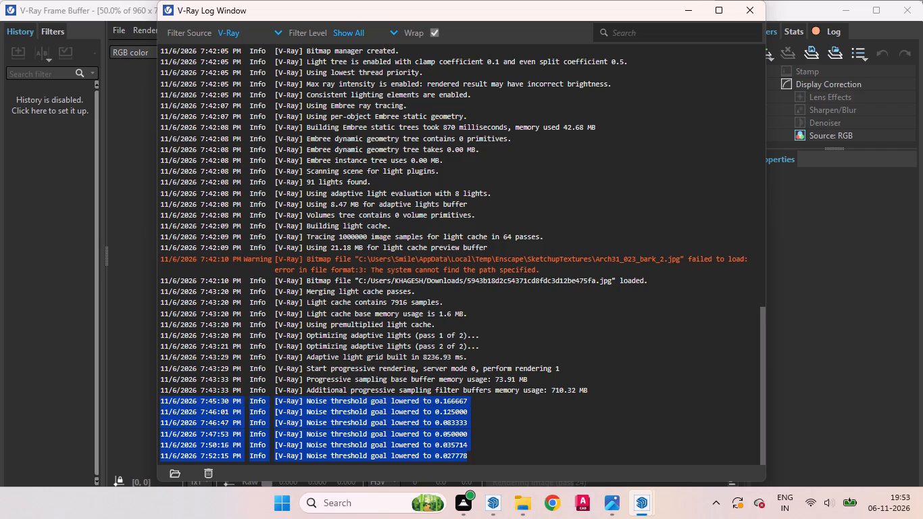
left_click_drag(162, 404, 161, 404)
left_click(747, 14)
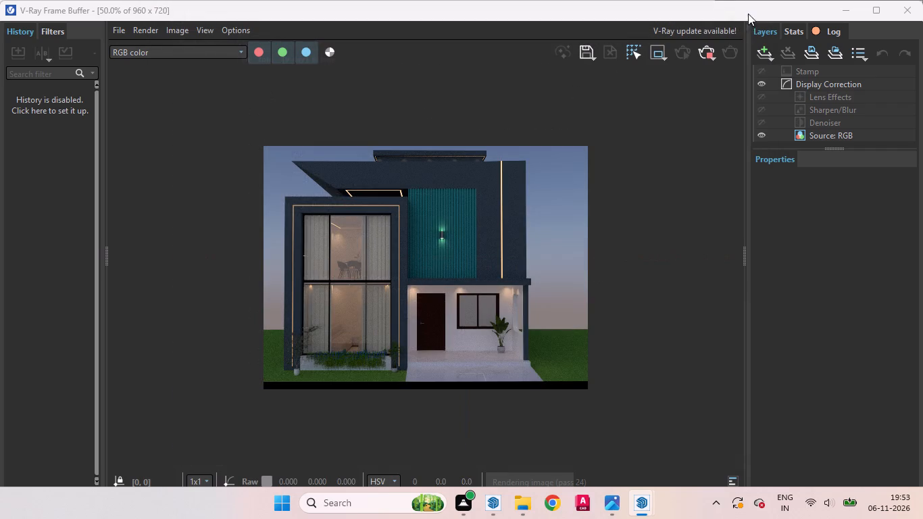
left_click(732, 478)
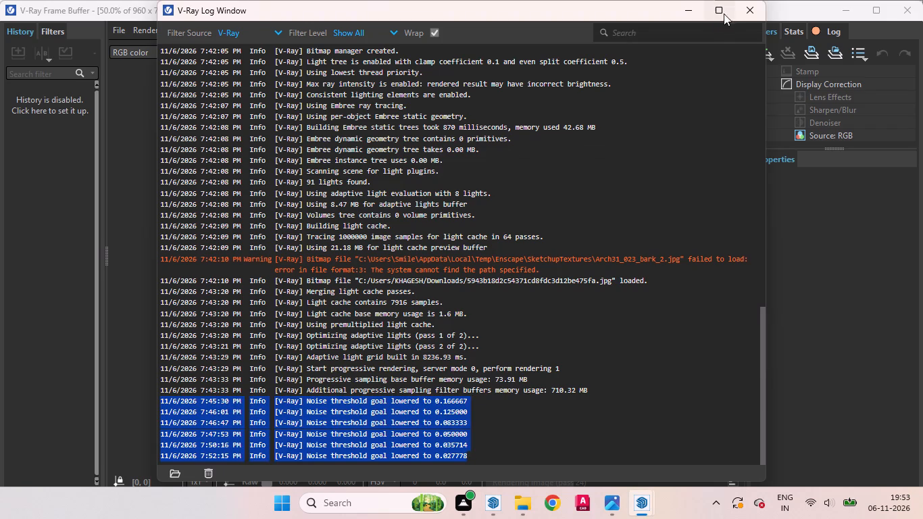
left_click(739, 3)
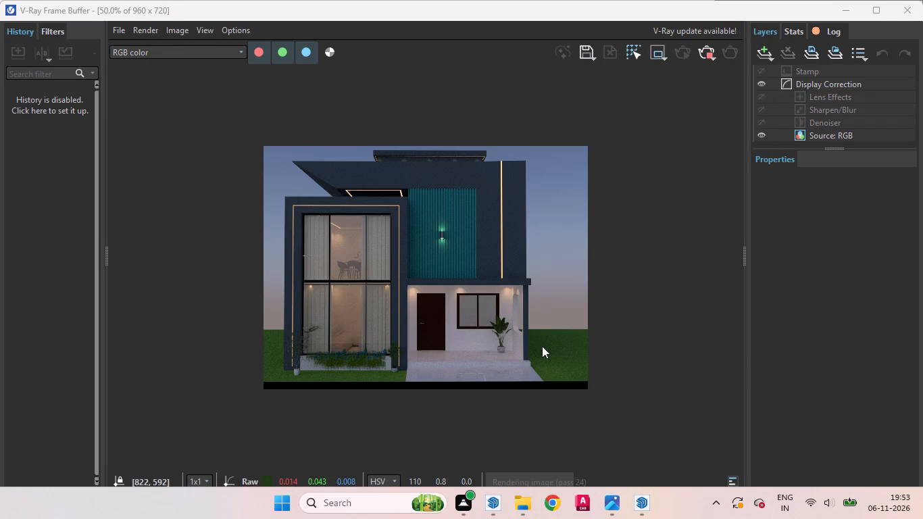
Inspect the rendered porch, entrance door, driveway and tall glazing at close range and within the whole image.
scroll(547, 342, "up", 1)
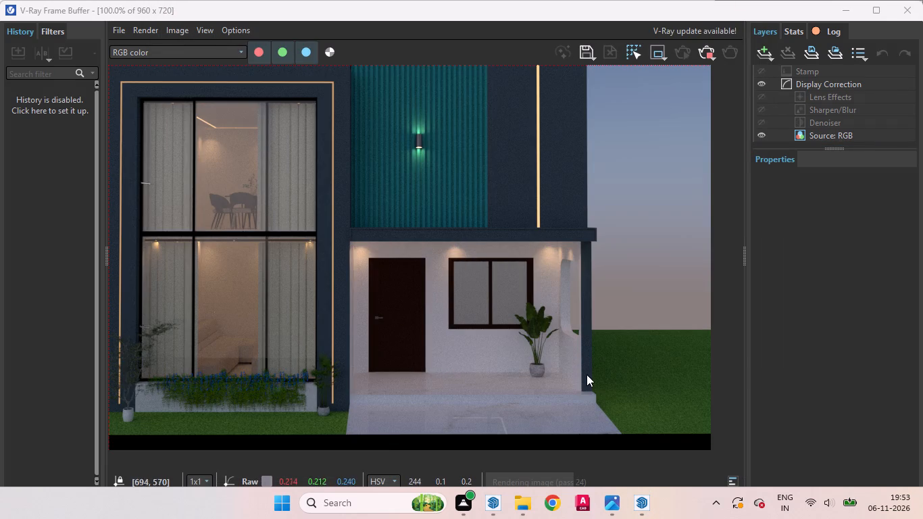
scroll(587, 374, "up", 1)
scroll(489, 321, "down", 2)
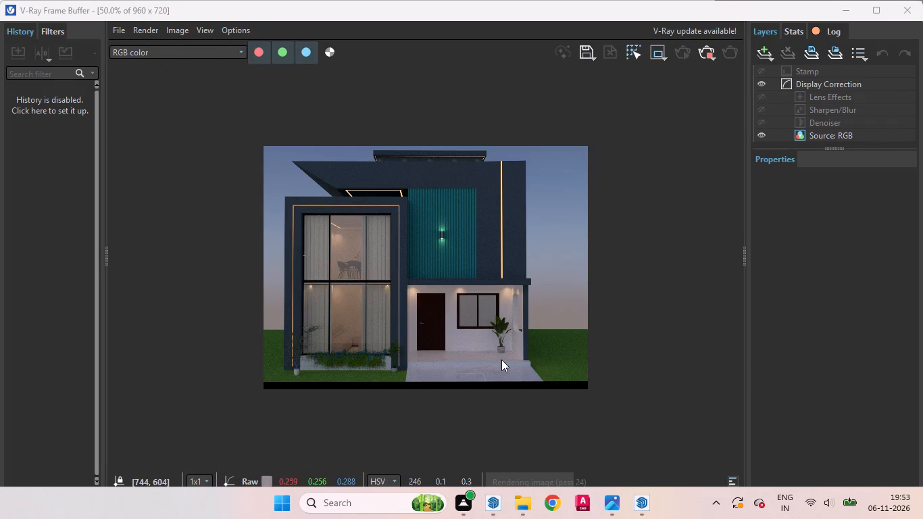
scroll(458, 376, "up", 1)
scroll(458, 376, "down", 1)
scroll(459, 376, "up", 1)
scroll(537, 299, "down", 3)
scroll(439, 303, "up", 1)
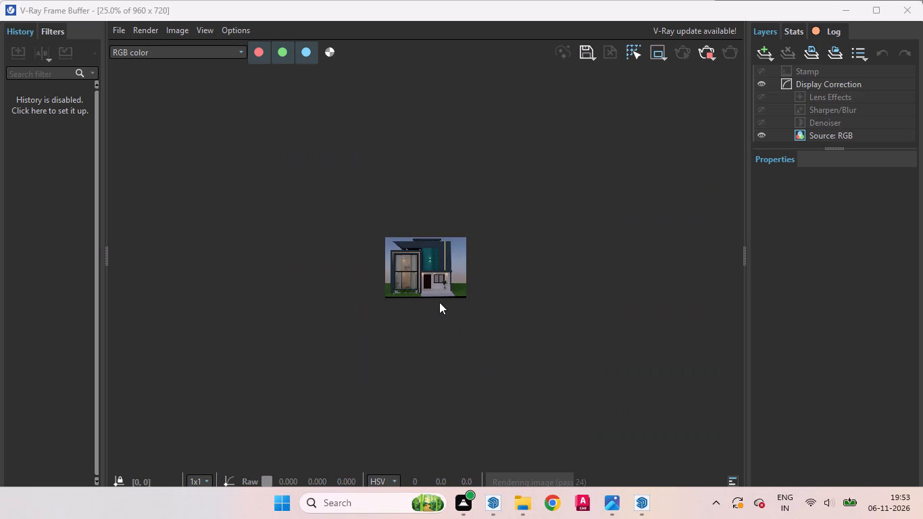
scroll(439, 302, "up", 2)
scroll(460, 293, "down", 2)
scroll(460, 293, "up", 1)
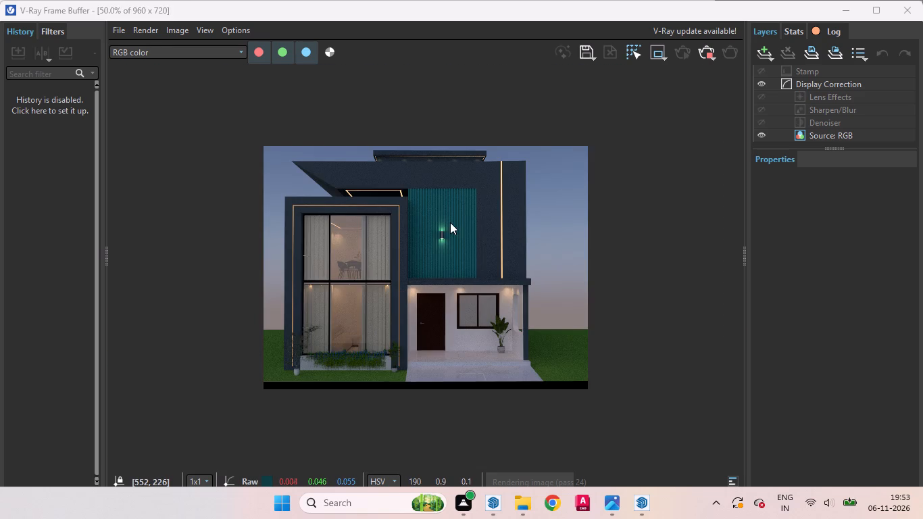
Examine the rendered teal cladding with its wall lamp and the roof strip lights, finishing on the full image.
scroll(450, 222, "down", 1)
scroll(430, 259, "up", 3)
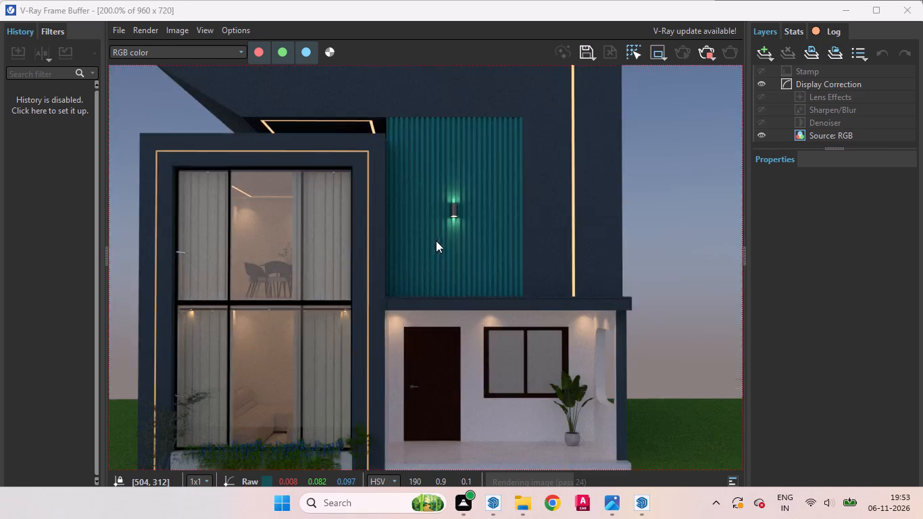
scroll(484, 305, "down", 1)
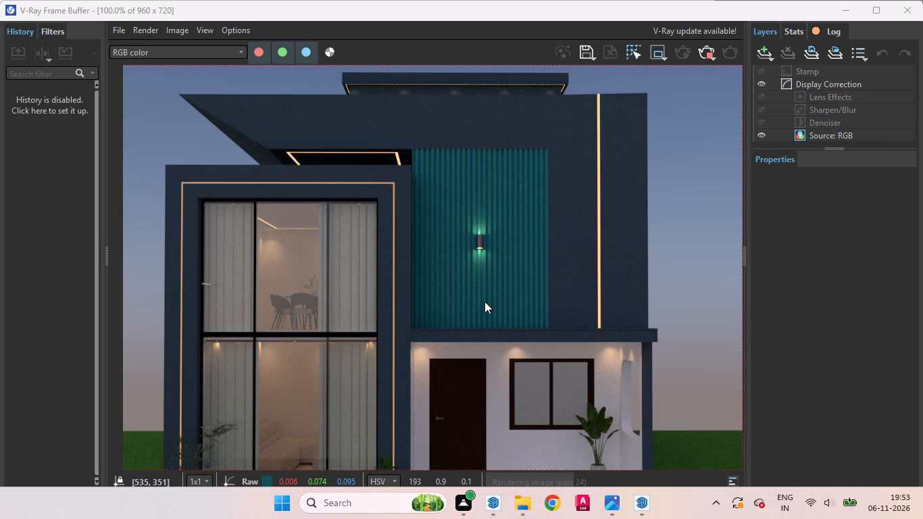
scroll(504, 190, "down", 3)
scroll(411, 299, "up", 1)
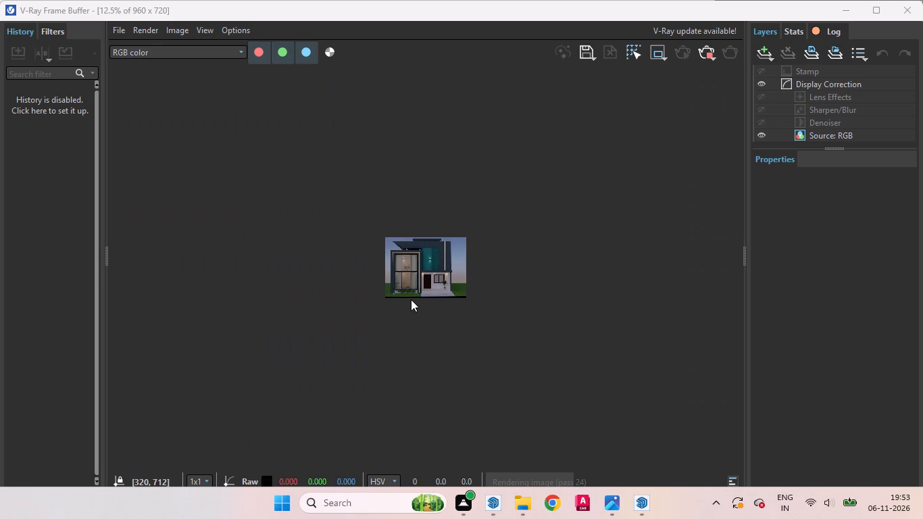
scroll(411, 299, "up", 2)
scroll(464, 270, "down", 1)
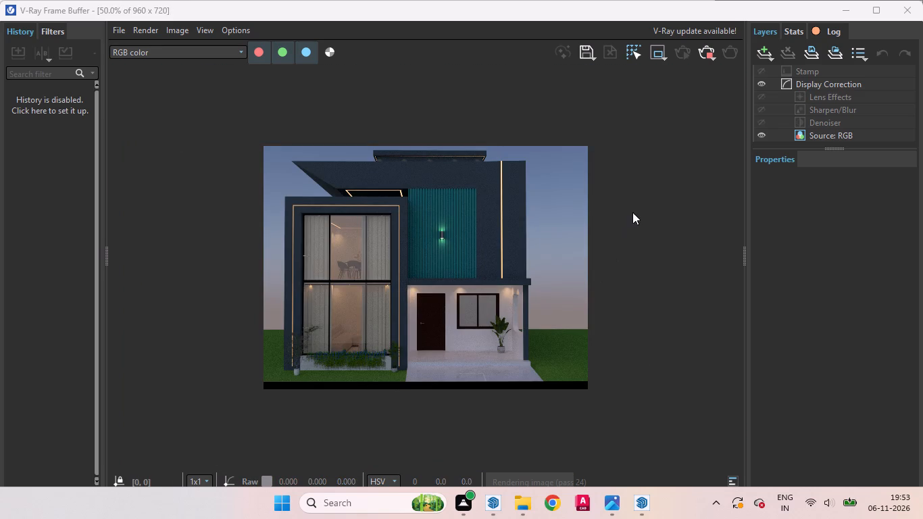
Minimise the render window and reposition the V-Ray Asset Editor and the Default Tray over the house model.
left_click(838, 4)
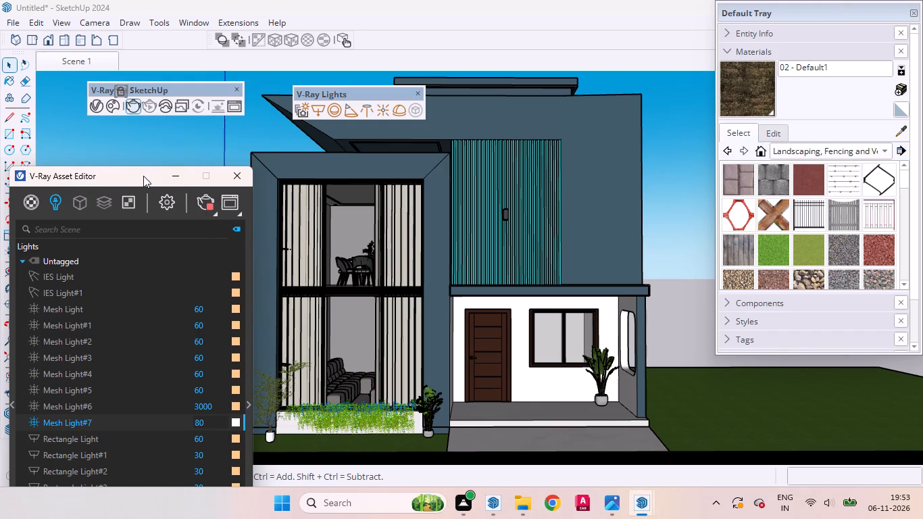
left_click_drag(137, 174, 696, 135)
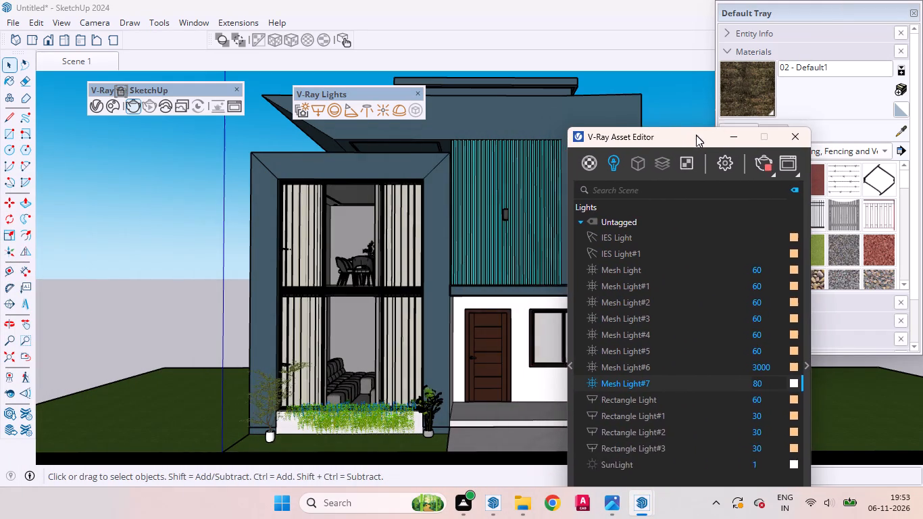
left_click_drag(696, 135, 255, 138)
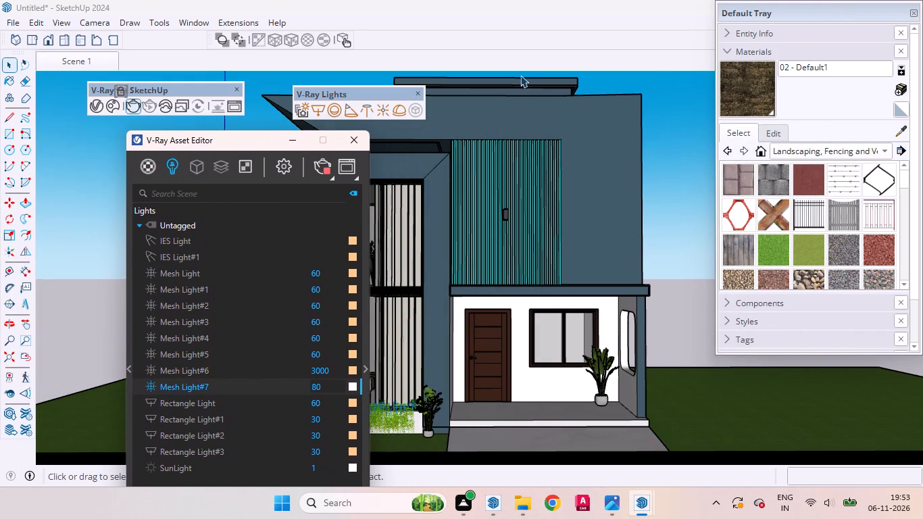
left_click_drag(809, 3, 809, 38)
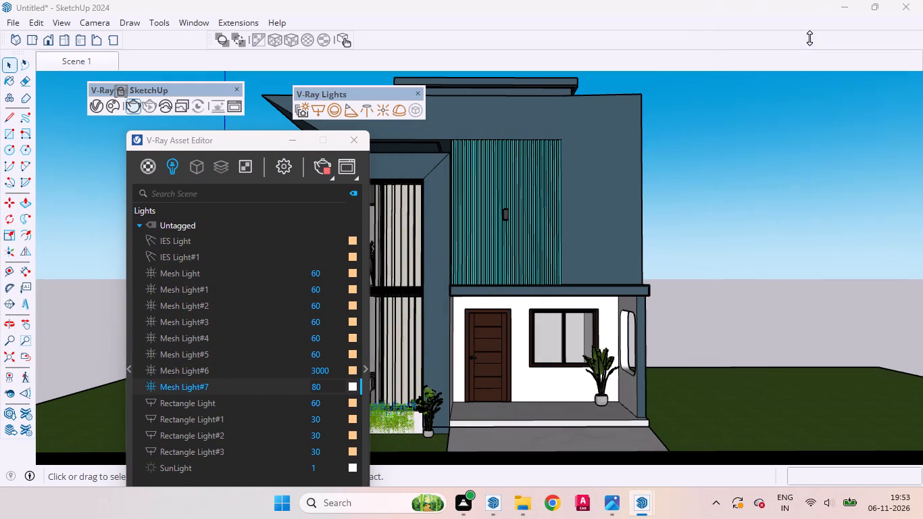
left_click_drag(809, 38, 813, 78)
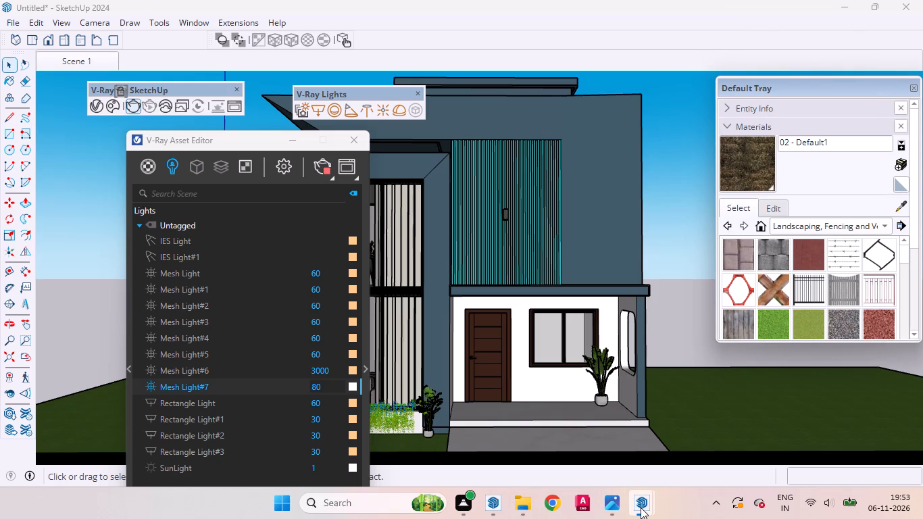
Bring back the V-Ray Frame Buffer and inspect the rendered glazing, flower planter and porch up close and in full.
left_click(745, 442)
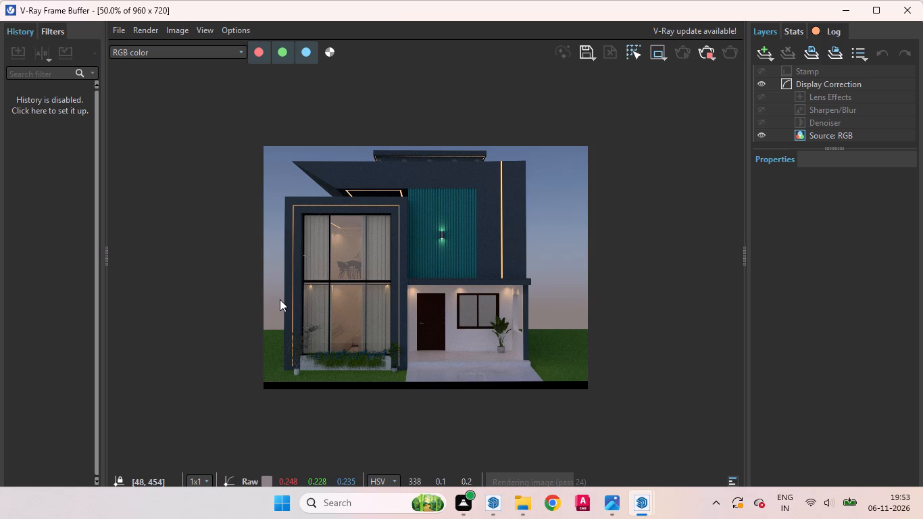
scroll(309, 384, "up", 2)
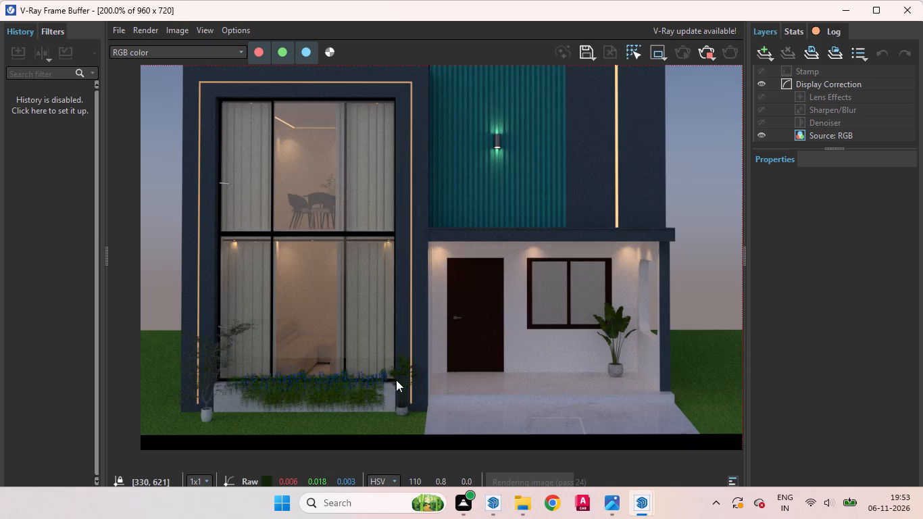
scroll(463, 357, "down", 2)
scroll(525, 349, "down", 1)
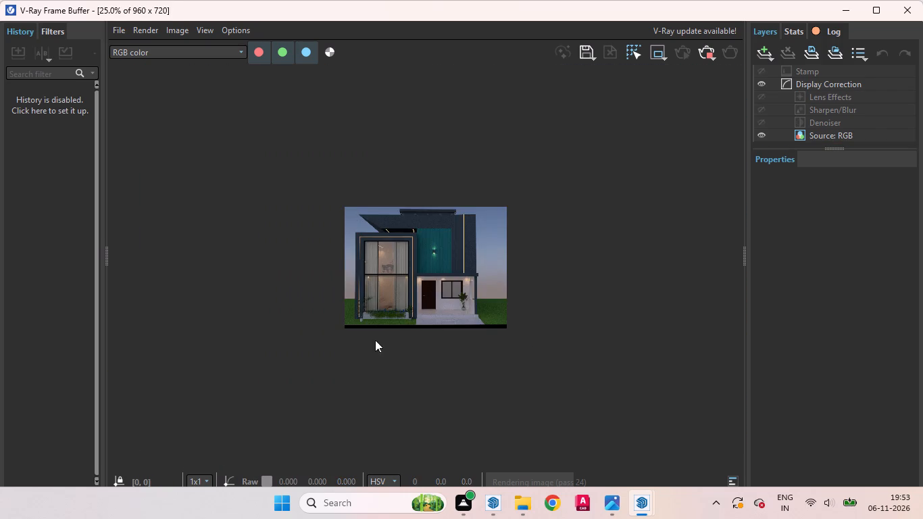
scroll(374, 332, "up", 2)
scroll(517, 366, "down", 1)
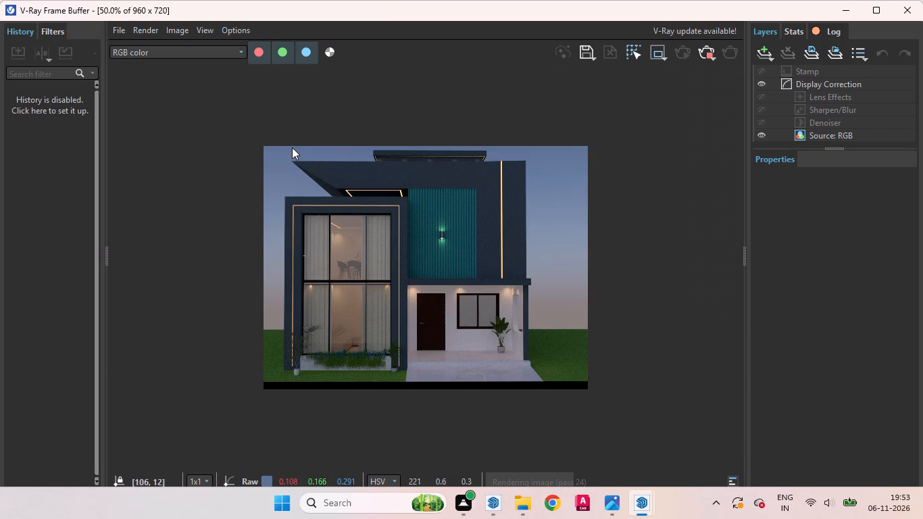
Examine the render's slanted roof edge, recessed roof strip light and top edge of the teal cladding up close, ending on the whole image.
scroll(296, 155, "up", 1)
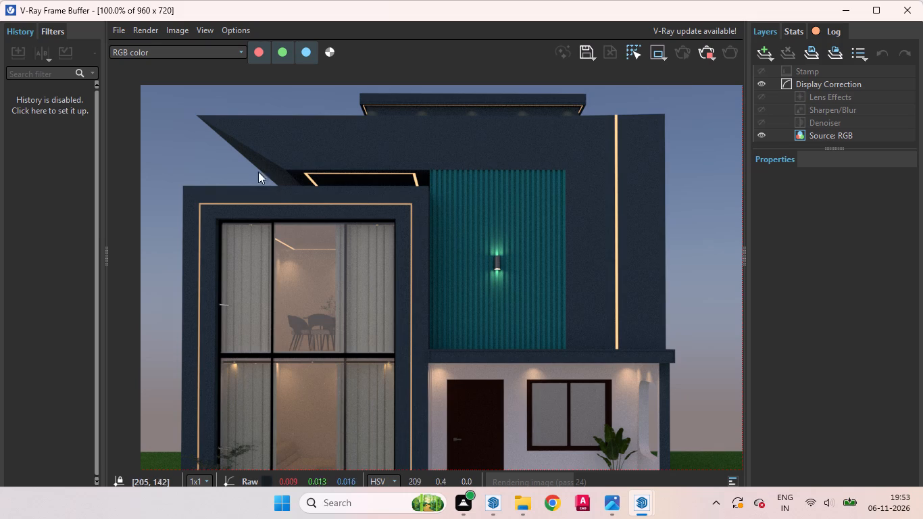
left_click_drag(201, 116, 289, 180)
left_click_drag(285, 169, 431, 169)
left_click_drag(446, 168, 555, 174)
scroll(551, 201, "up", 1)
scroll(422, 121, "up", 1)
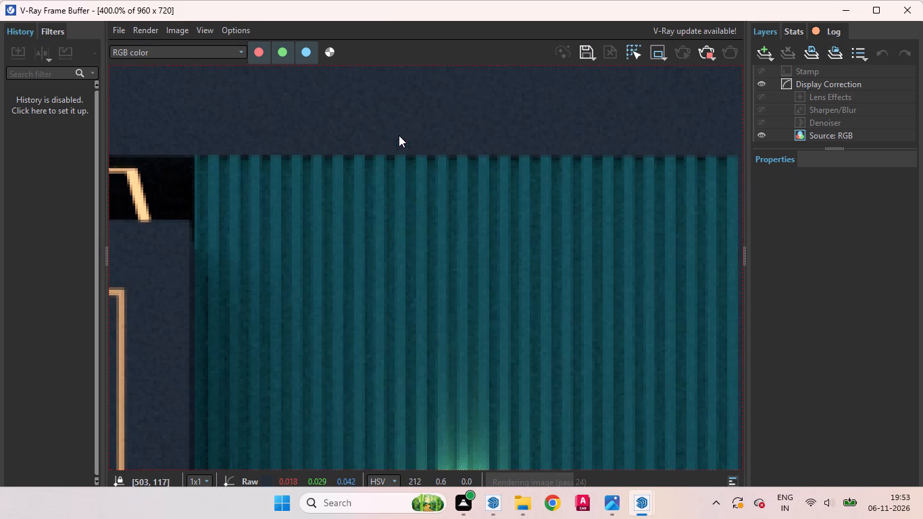
scroll(443, 177, "down", 2)
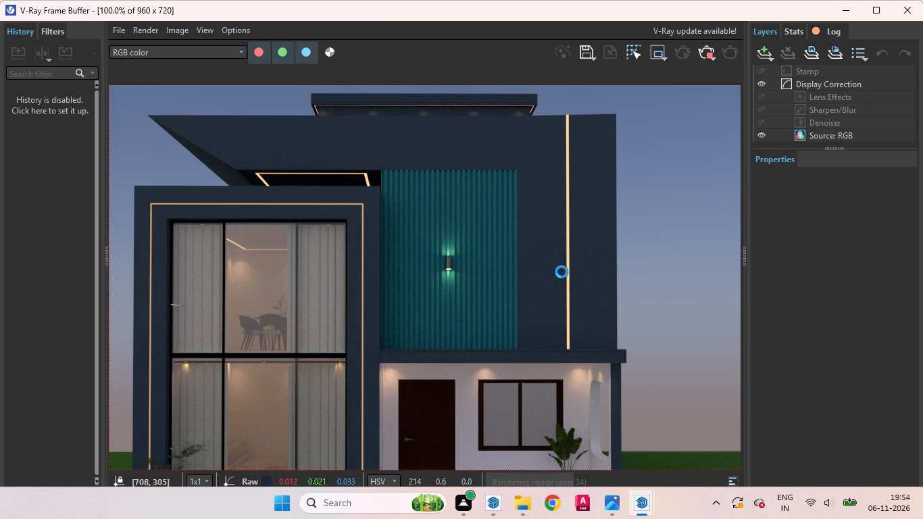
scroll(514, 291, "down", 2)
scroll(424, 292, "up", 1)
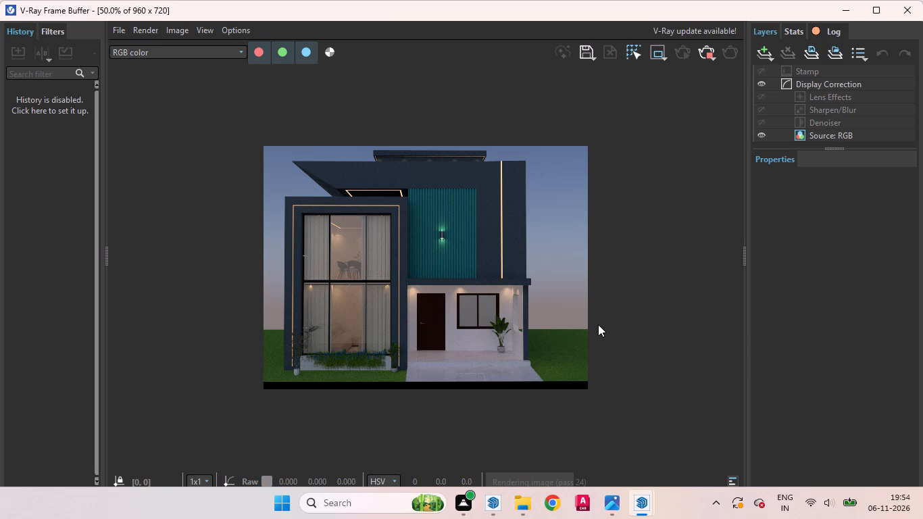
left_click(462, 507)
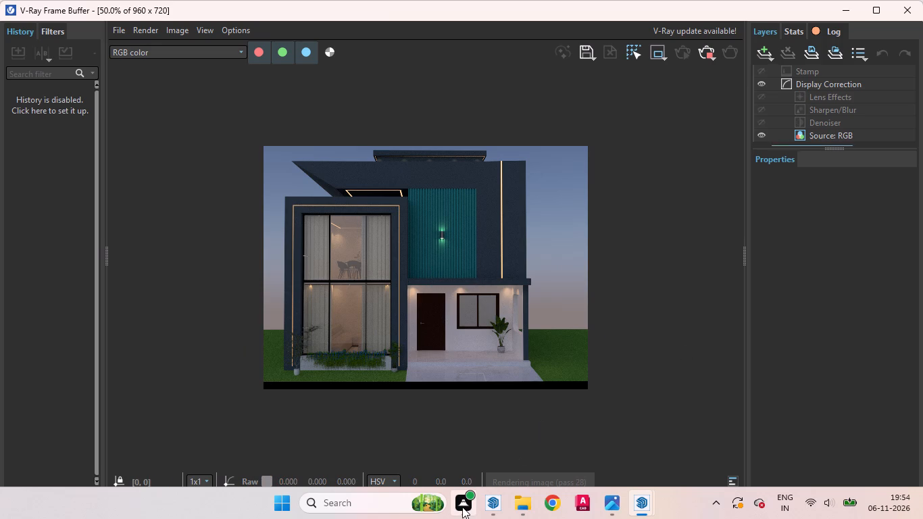
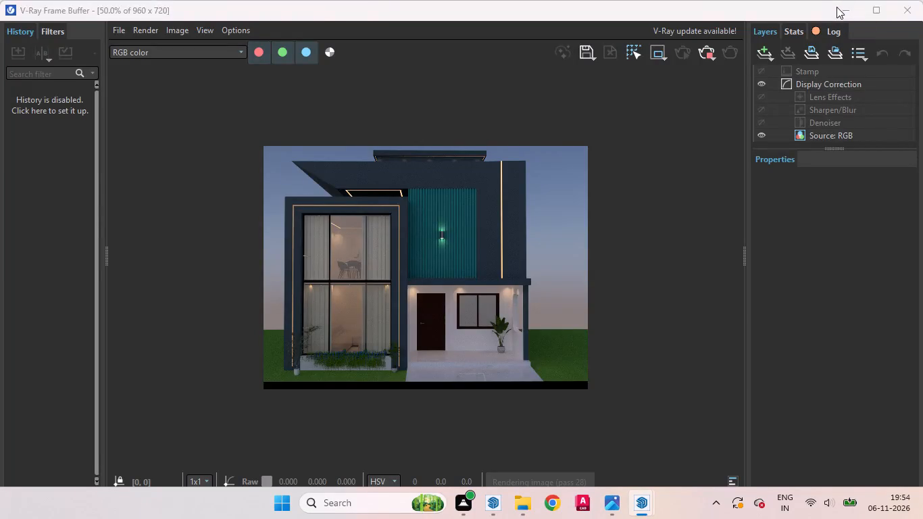
Clear the V-Ray Asset Editor out of the way and examine the lawn and blue frame base beside the flower planter.
left_click(289, 137)
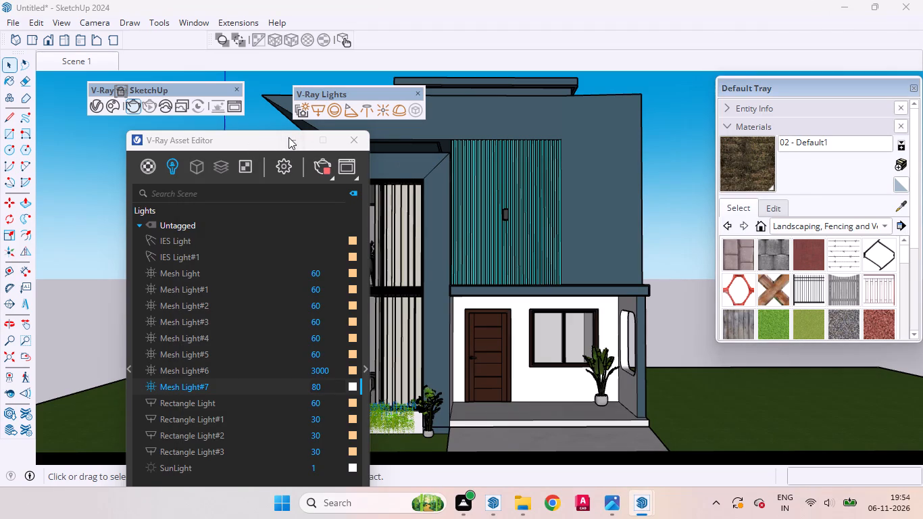
scroll(553, 318, "down", 5)
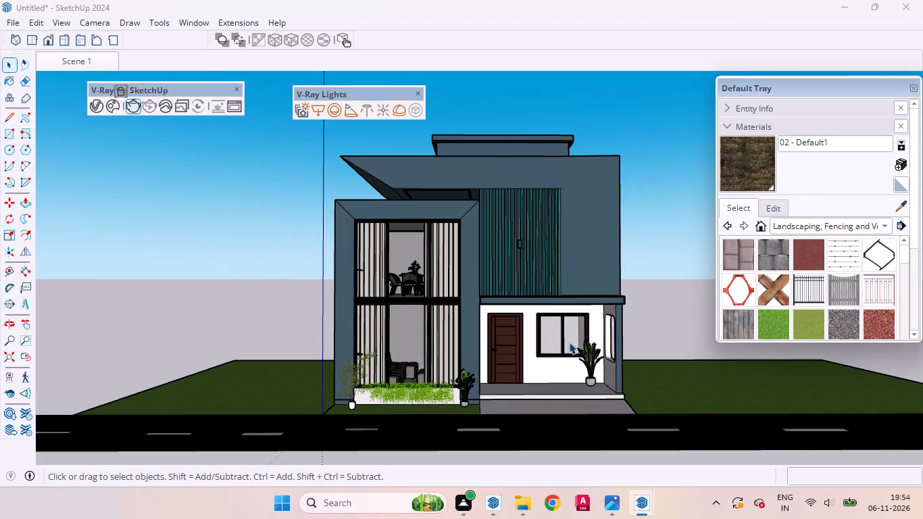
scroll(569, 342, "down", 4)
scroll(384, 361, "up", 20)
scroll(384, 361, "up", 6)
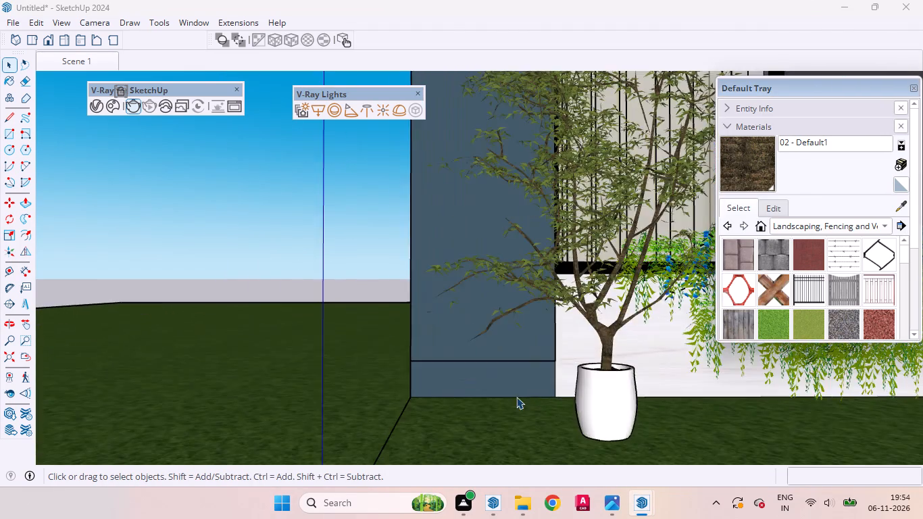
scroll(516, 397, "up", 5)
middle_click_drag(418, 380, 517, 466)
scroll(518, 453, "up", 1)
scroll(518, 451, "down", 10)
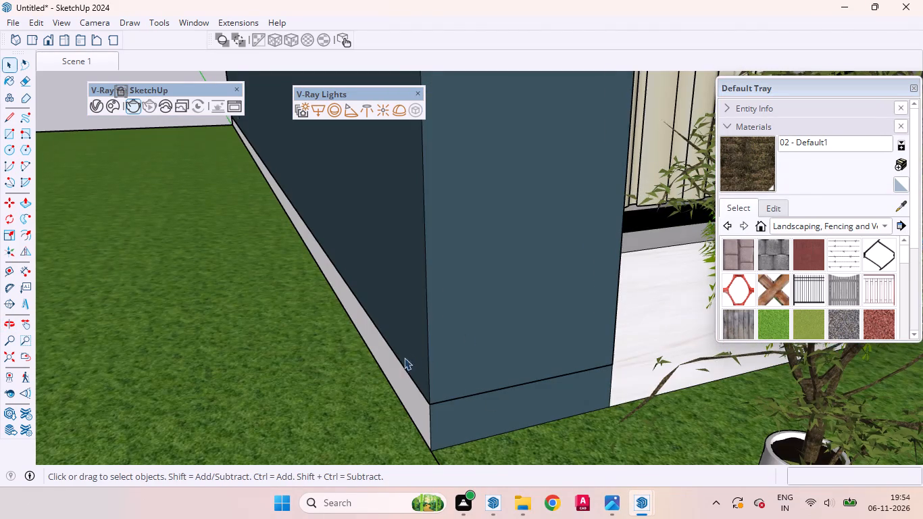
scroll(400, 364, "down", 15)
scroll(382, 381, "up", 3)
scroll(382, 381, "down", 2)
middle_click_drag(489, 376, 413, 251)
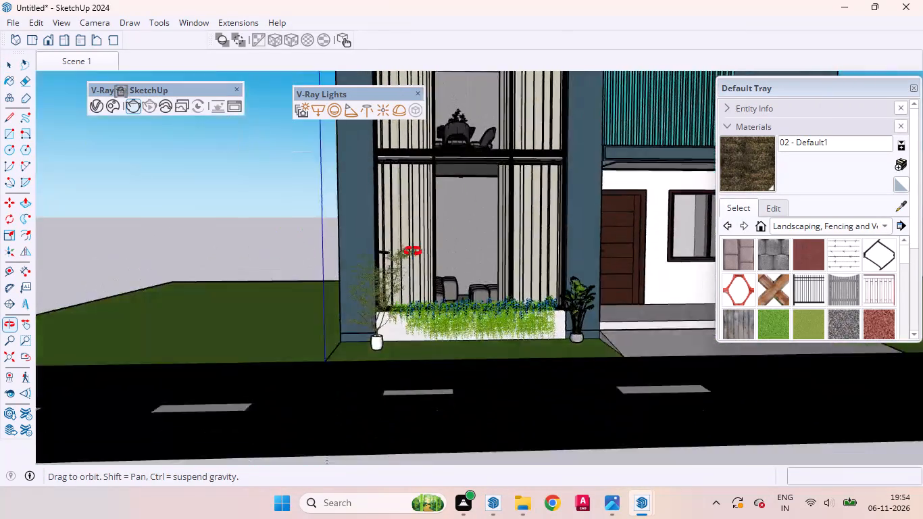
middle_click_drag(413, 251, 421, 374)
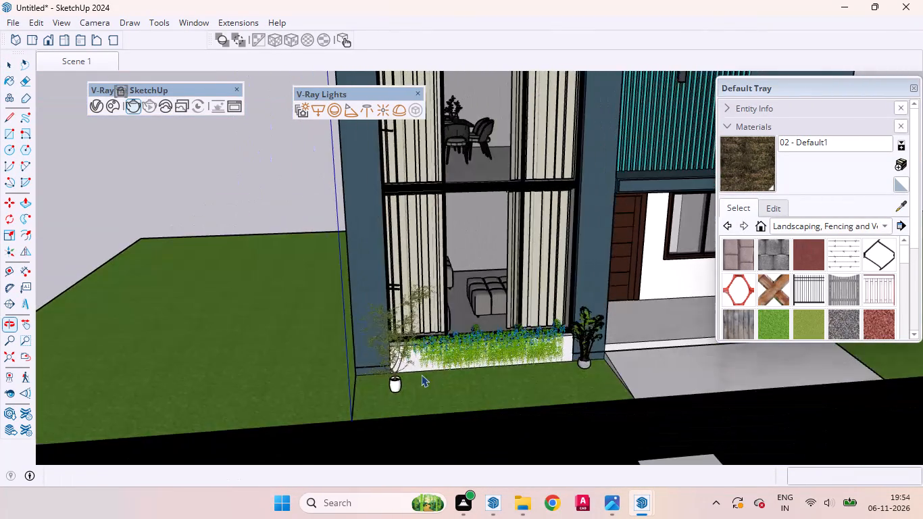
Draw a ground rectangle of about 93' 6" by 30' behind the house, starting from the existing lawn's rear corner.
scroll(341, 337, "down", 9)
middle_click_drag(517, 341, 922, 407)
scroll(432, 347, "down", 13)
middle_click_drag(366, 374, 621, 366)
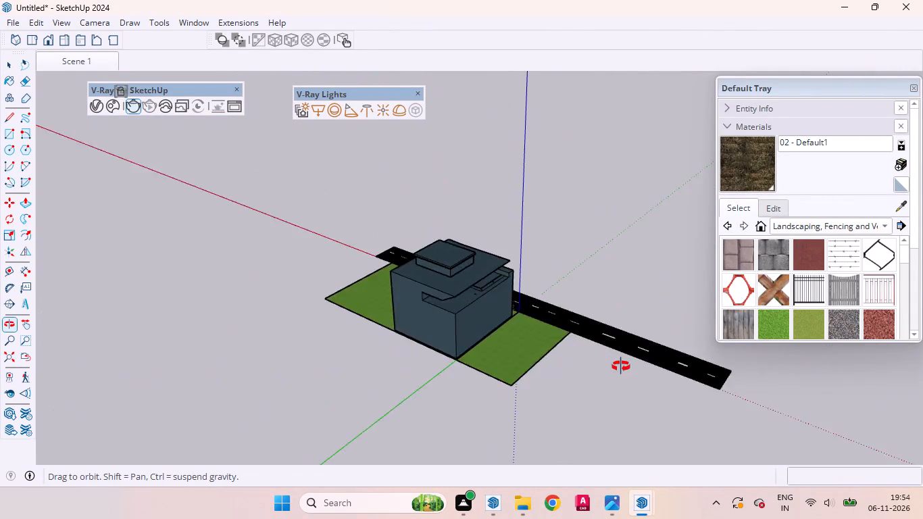
middle_click_drag(621, 366, 622, 366)
scroll(493, 366, "up", 9)
middle_click_drag(252, 353, 380, 430)
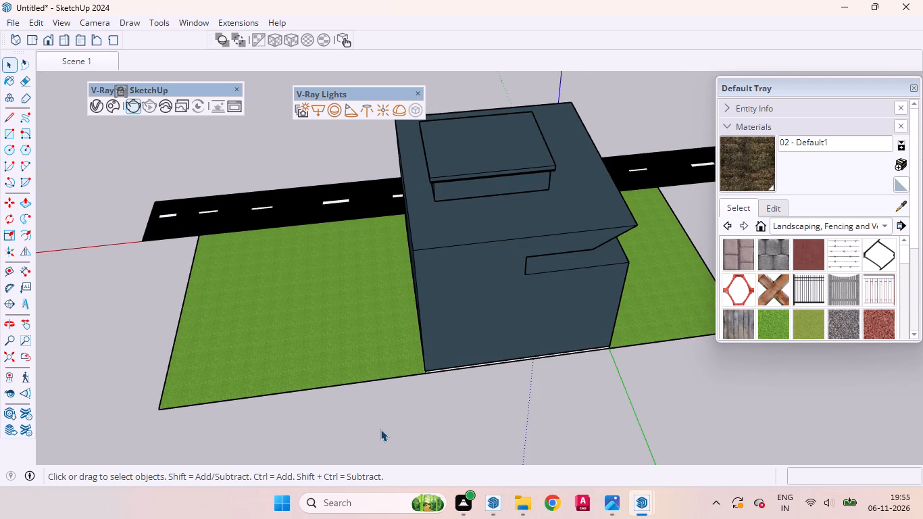
key("r")
left_click(156, 411)
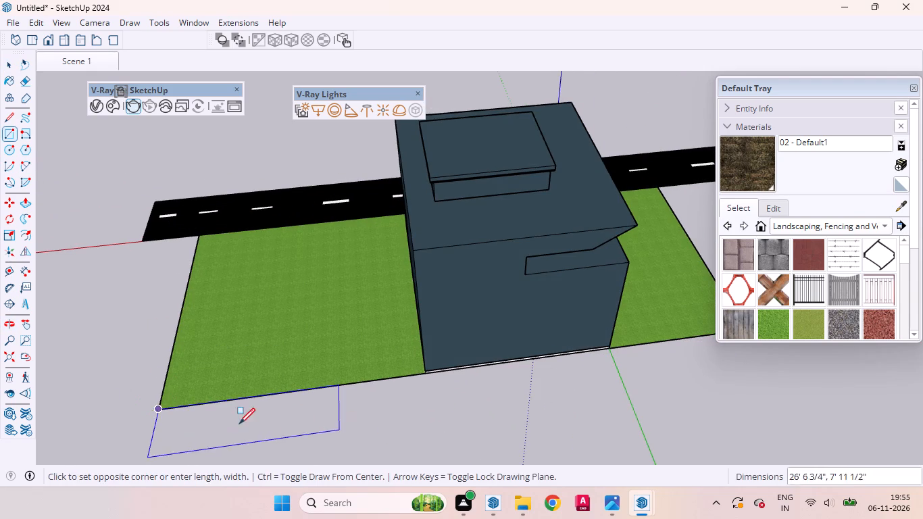
scroll(230, 421, "down", 14)
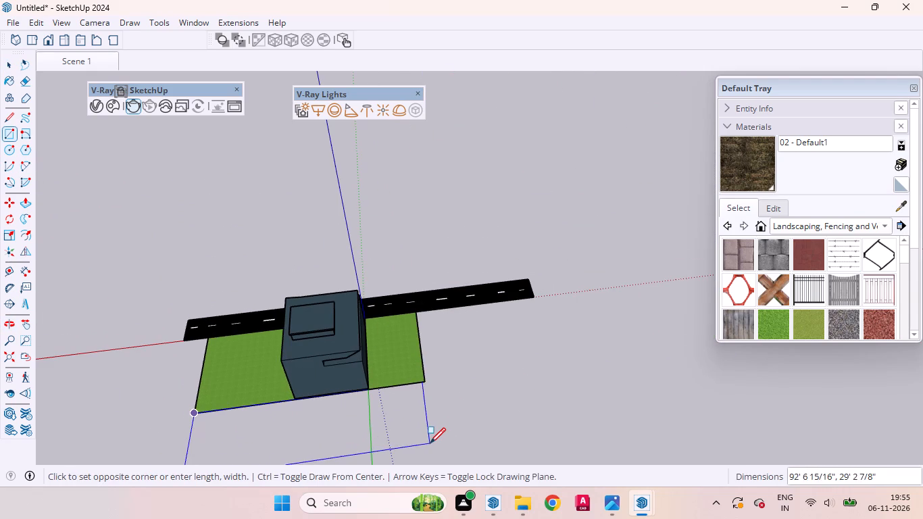
left_click(432, 445)
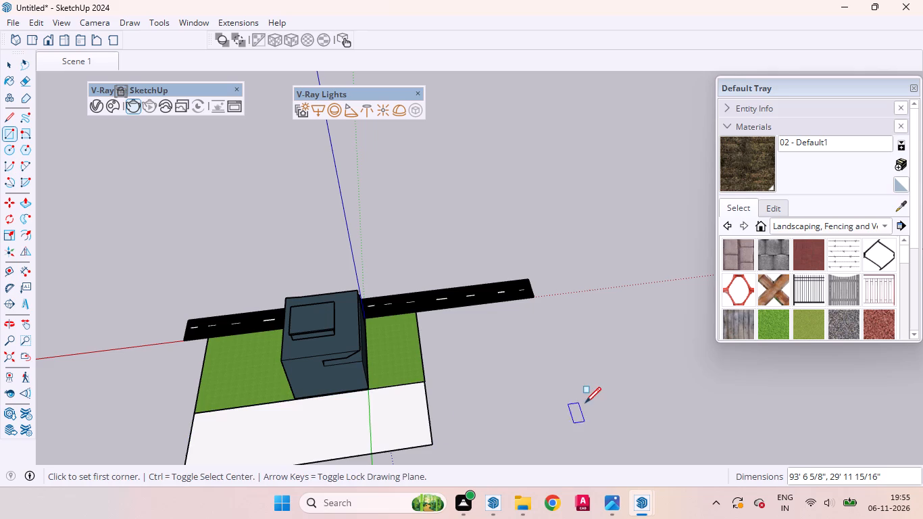
key("space")
Paint the new rear ground rectangle with Grass Dark Green.
left_click(772, 326)
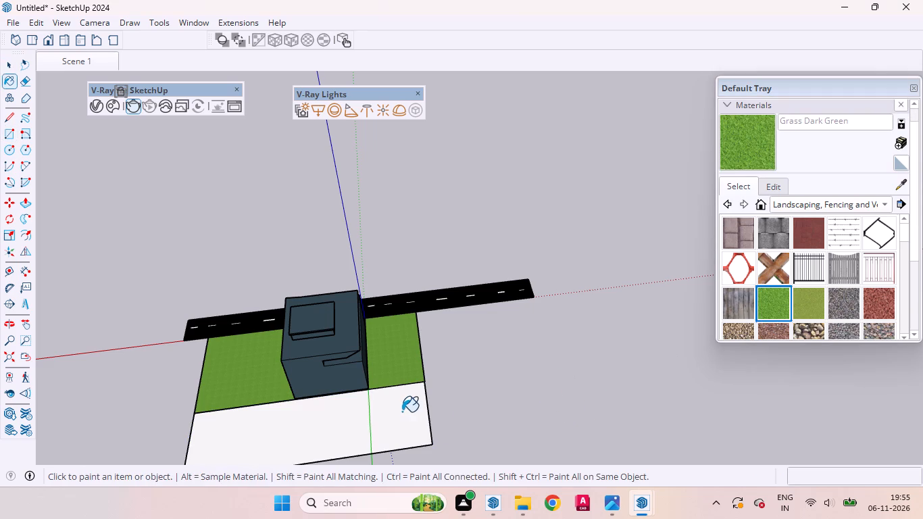
left_click(402, 412)
left_click(6, 68)
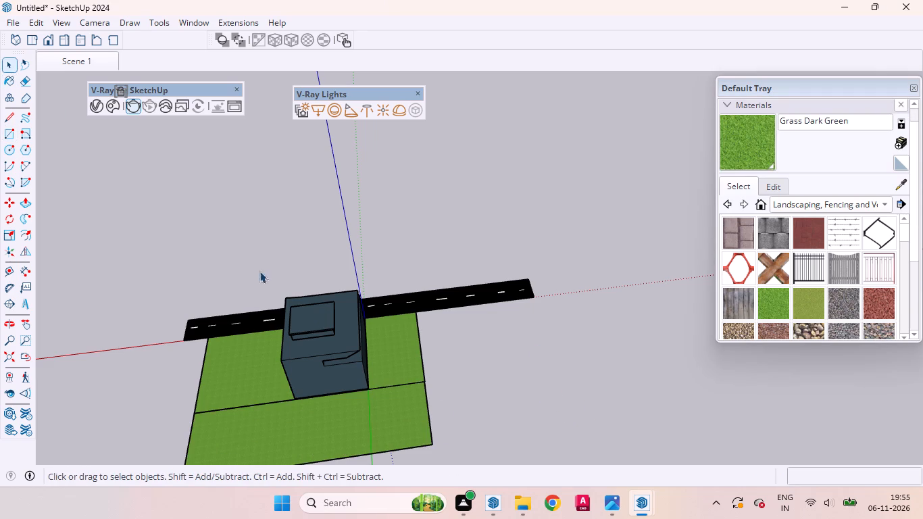
Move the rear lawn's side edge outward about 2 5/16" towards the existing lawn's corner.
scroll(353, 387, "up", 20)
scroll(353, 387, "up", 11)
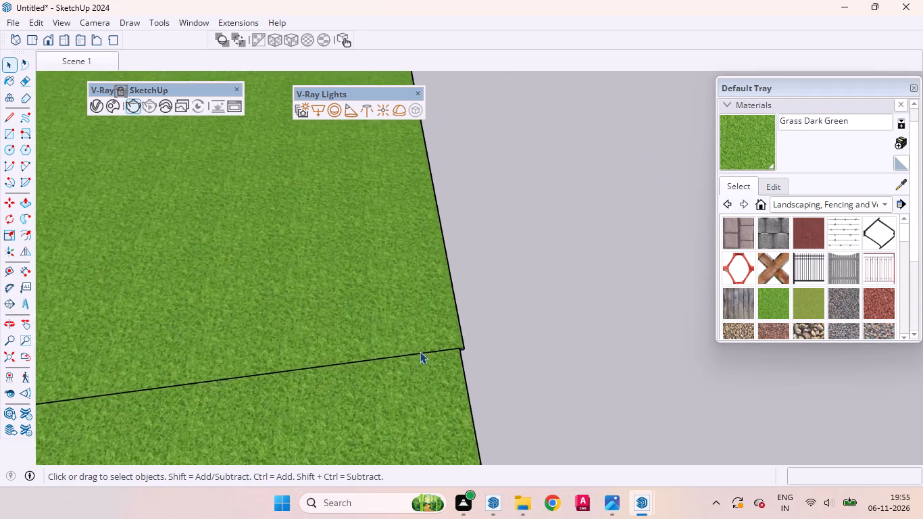
scroll(420, 351, "up", 7)
middle_click_drag(504, 364, 312, 218)
scroll(424, 353, "up", 8)
left_click(430, 346)
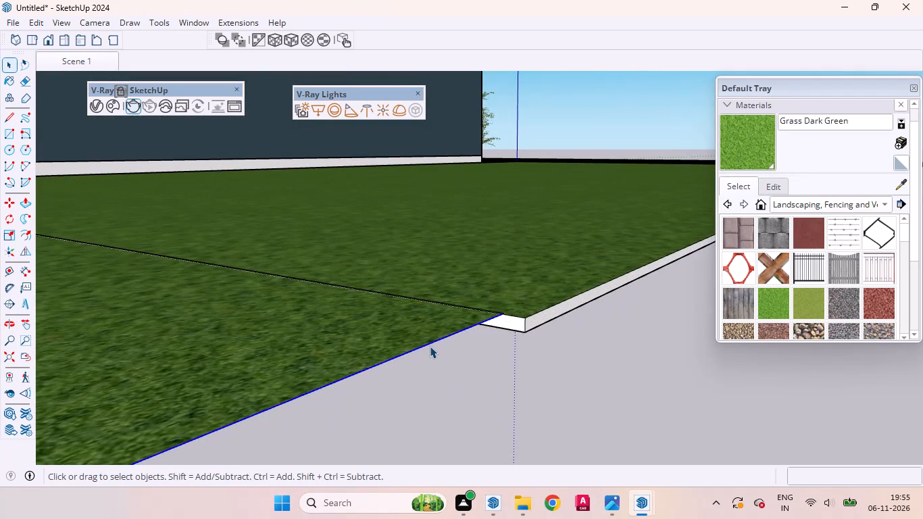
key("m")
scroll(509, 324, "up", 9)
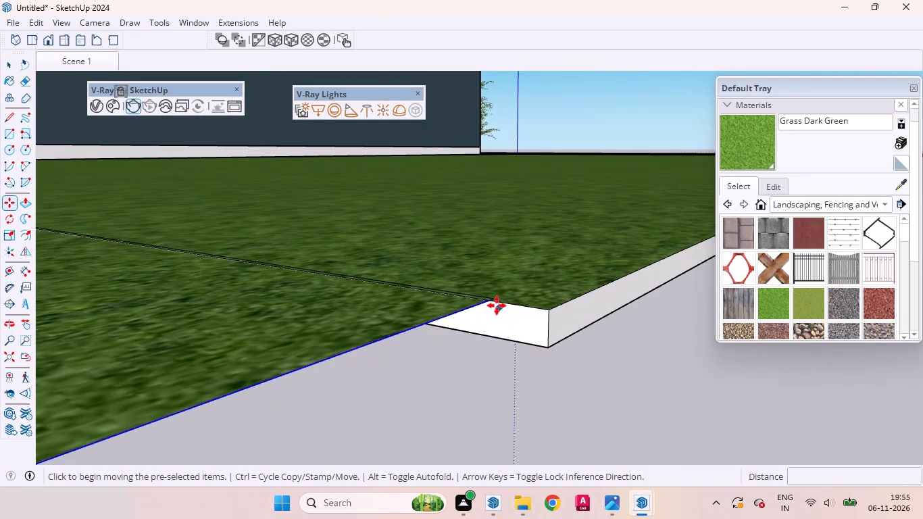
left_click(467, 311)
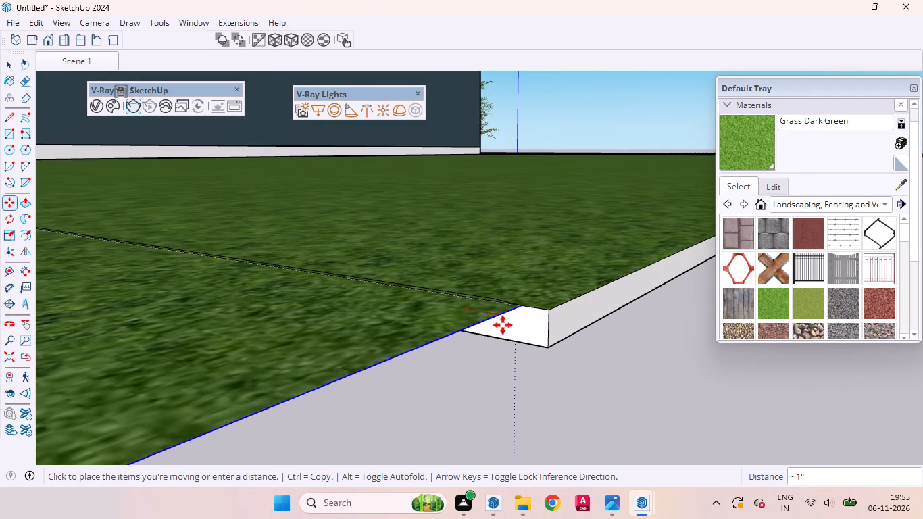
left_click(549, 313)
Move the same rear lawn edge back 1/2" to line it up with the existing lawn's side edge.
scroll(570, 305, "up", 9)
middle_click_drag(562, 343, 277, 402)
scroll(380, 326, "up", 3)
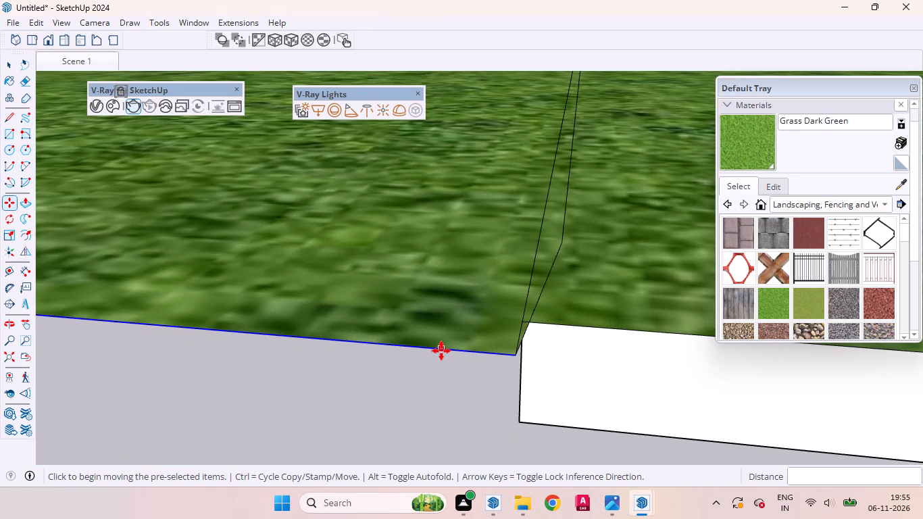
left_click(441, 351)
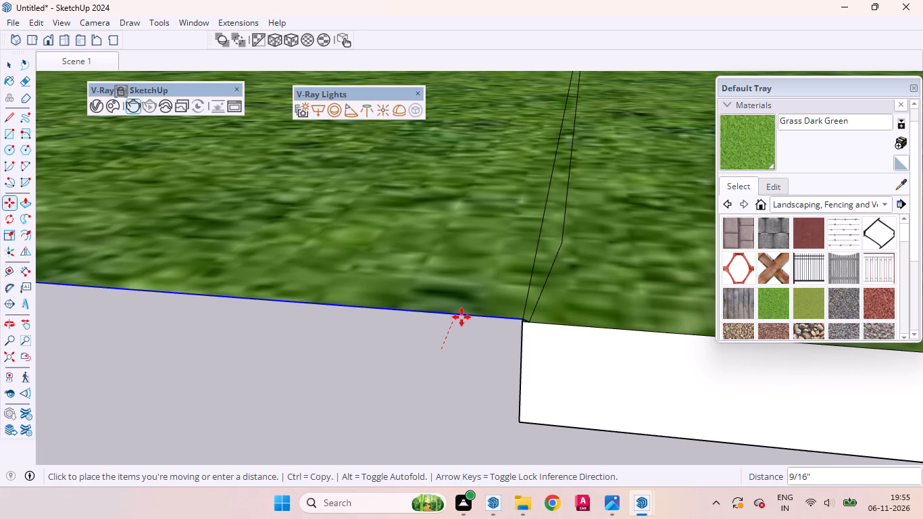
left_click(460, 319)
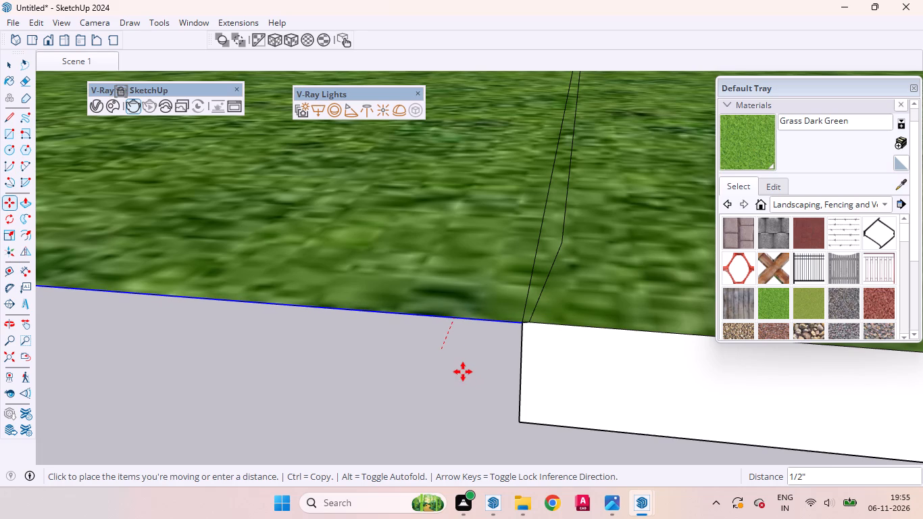
key("space")
left_click(445, 366)
Push/Pull the rear lawn's underside 1" to match the thickness of the existing lawn slab.
scroll(509, 348, "down", 13)
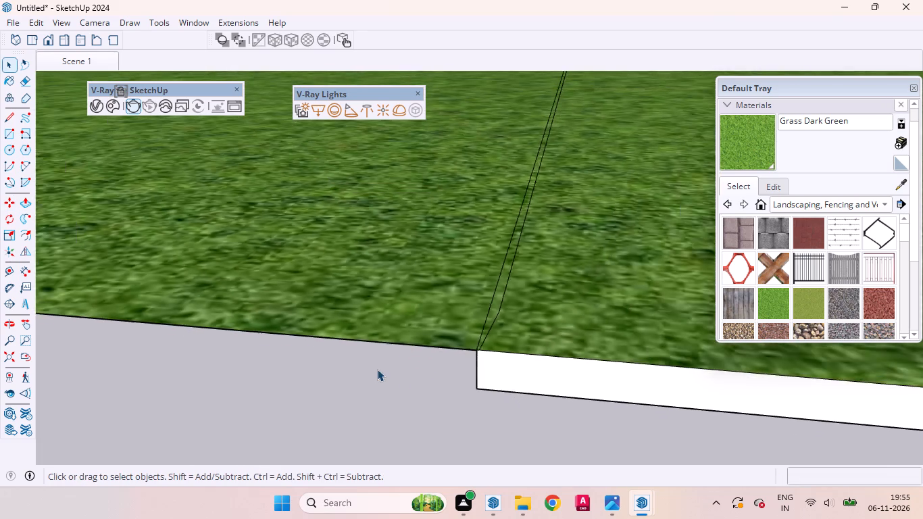
scroll(377, 369, "down", 5)
scroll(431, 360, "up", 2)
scroll(431, 360, "down", 1)
scroll(431, 360, "up", 2)
scroll(431, 360, "down", 20)
scroll(431, 360, "down", 1)
scroll(393, 330, "up", 1)
scroll(393, 330, "down", 12)
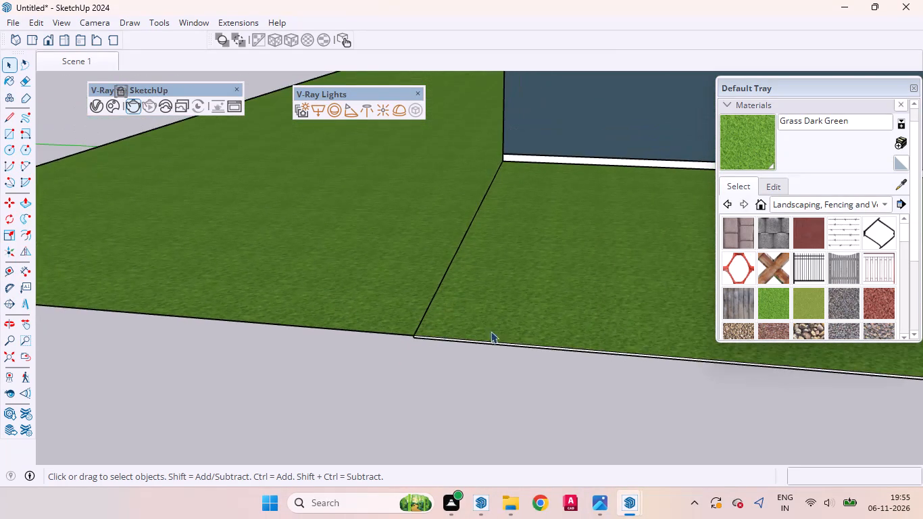
middle_click_drag(491, 332, 568, 143)
scroll(401, 256, "up", 5)
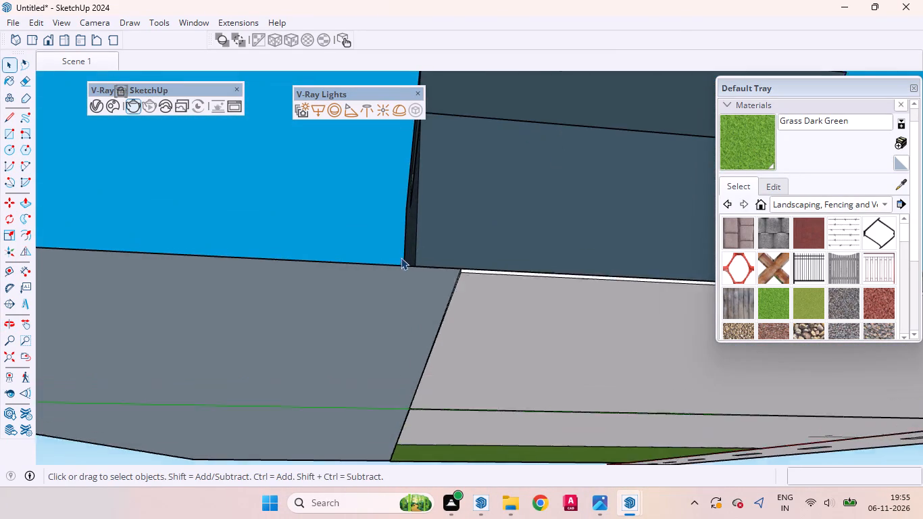
scroll(401, 257, "up", 5)
left_click(409, 283)
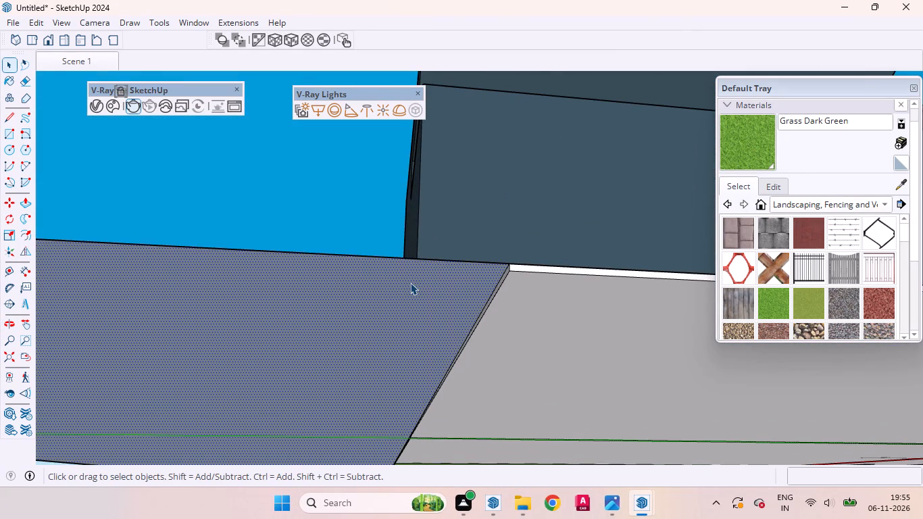
key("p")
left_click(426, 299)
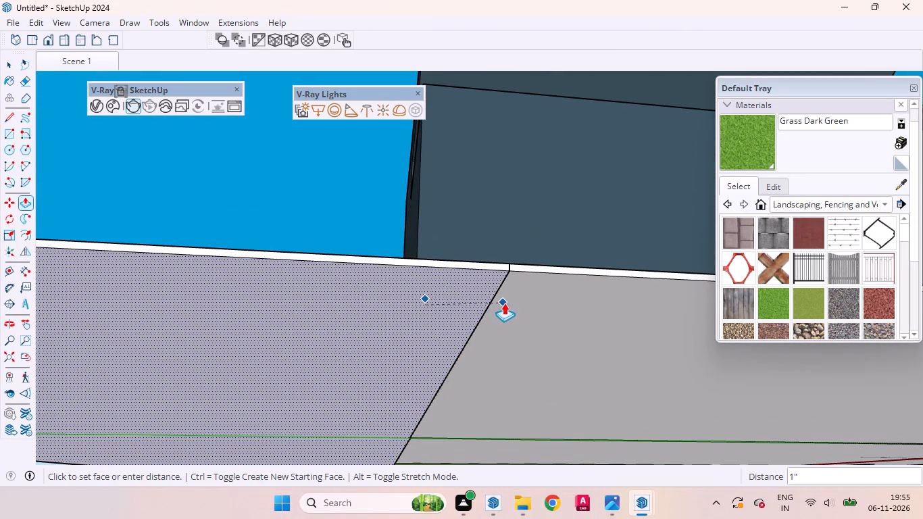
left_click(531, 295)
scroll(432, 269, "down", 12)
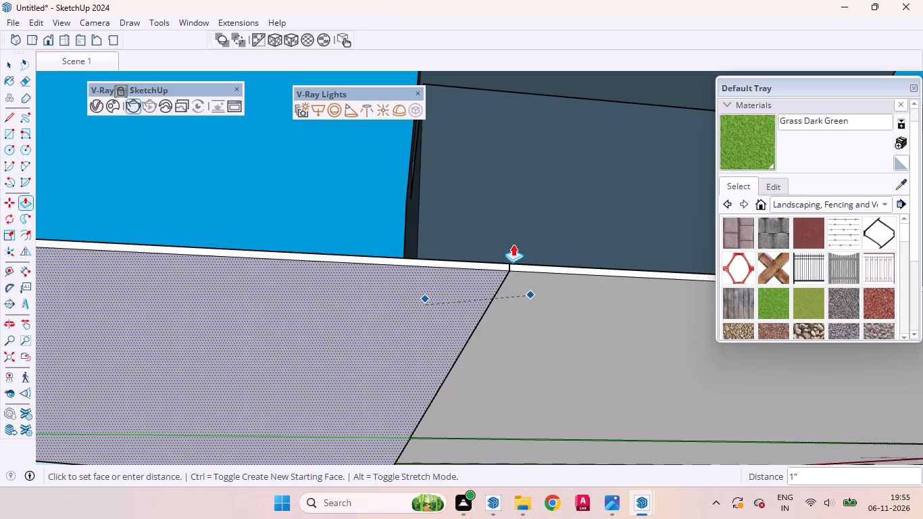
scroll(513, 244, "down", 3)
key("space")
Paint the undersides of the existing and rear lawn slabs, and the rear lawn, with Grass Dark Green.
scroll(452, 224, "down", 11)
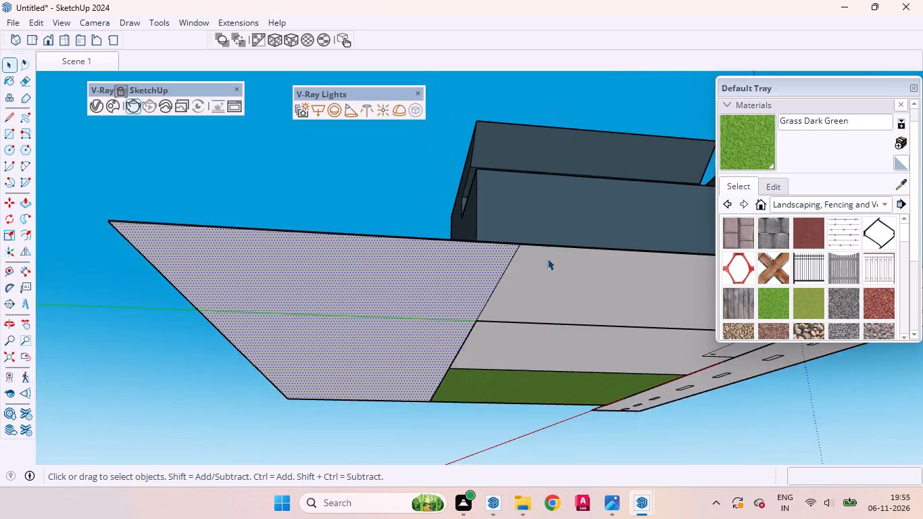
scroll(547, 258, "down", 3)
middle_click_drag(309, 319, 150, 293)
middle_click(150, 293)
left_click(738, 149)
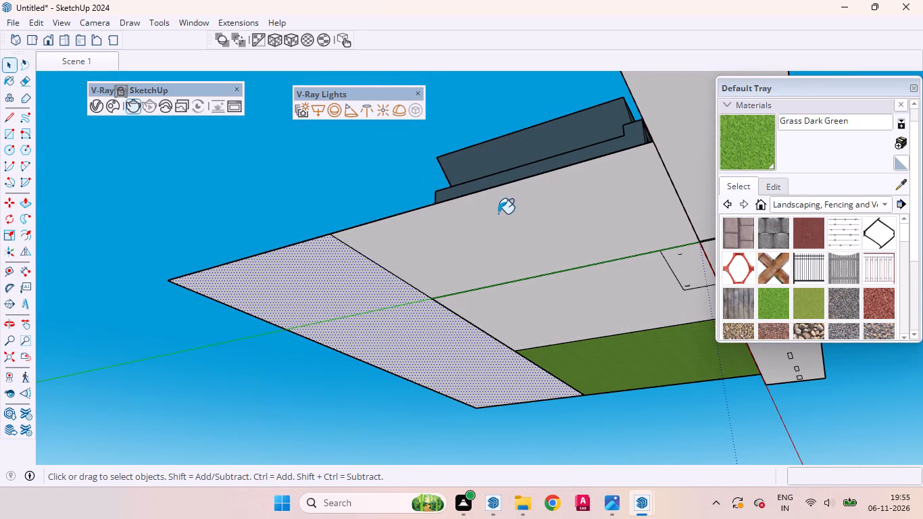
left_click(498, 214)
left_click(308, 283)
middle_click_drag(267, 227, 203, 322)
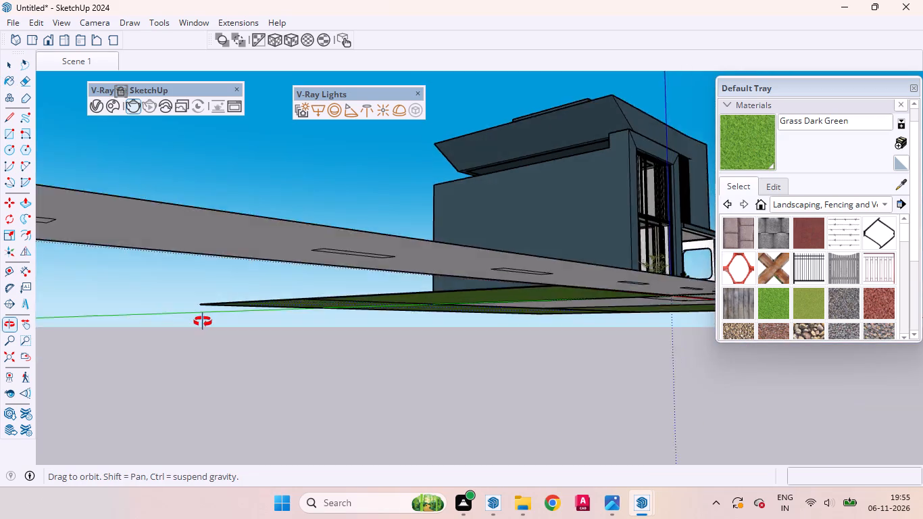
middle_click_drag(203, 322, 147, 427)
scroll(201, 318, "down", 5)
left_click(268, 305)
middle_click_drag(249, 312, 247, 320)
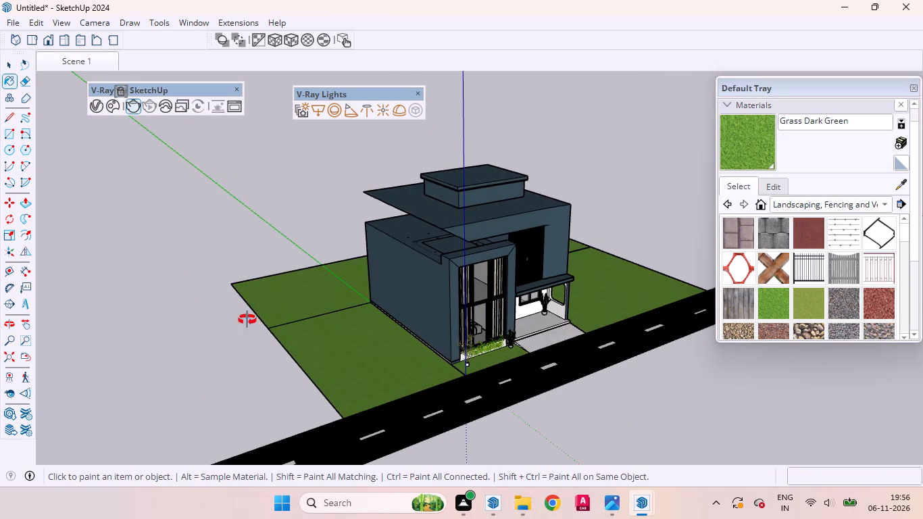
middle_click_drag(247, 320, 185, 441)
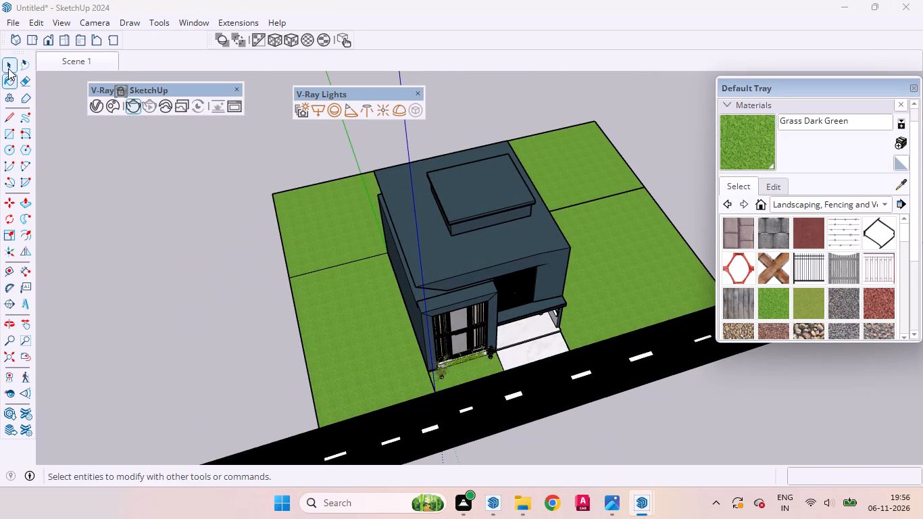
left_click(8, 68)
Return to the Scene 1 view and bring back the V-Ray Frame Buffer with the full house render.
left_click(60, 57)
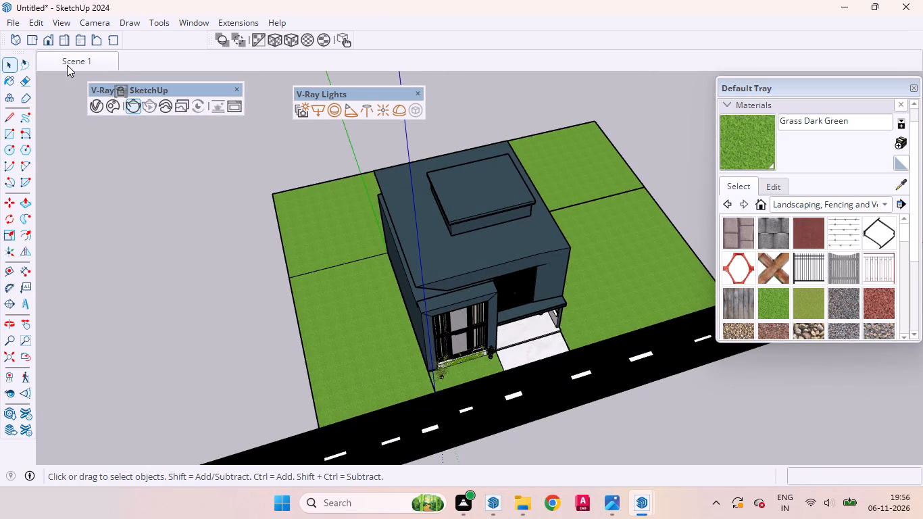
left_click(67, 65)
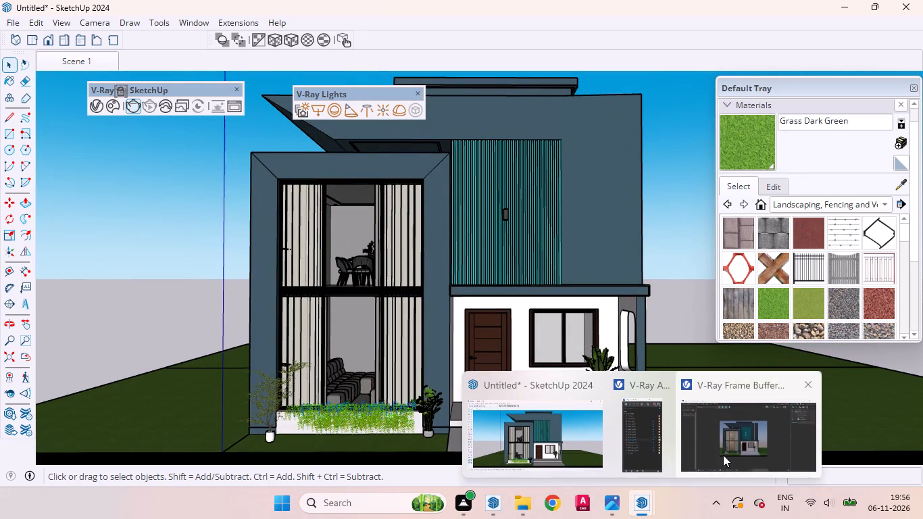
left_click(725, 453)
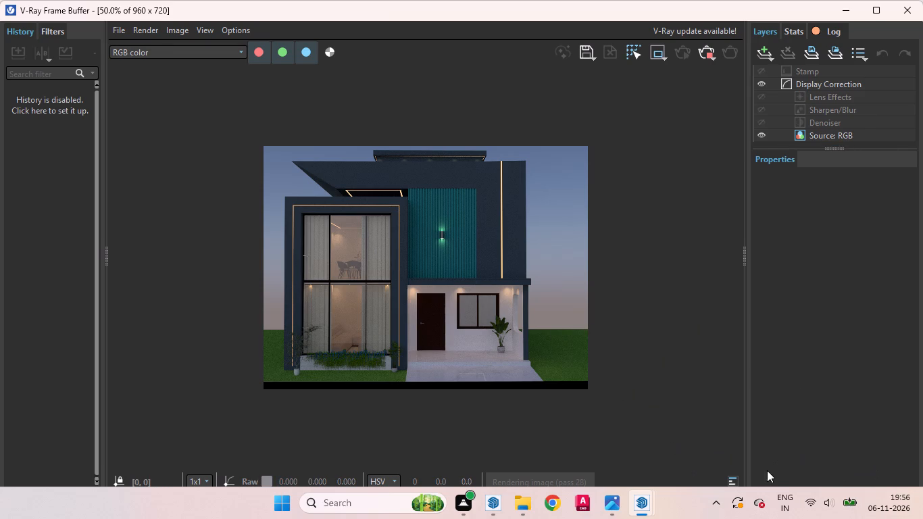
Examine the full house render closely, checking the glazed front windows, planter, entrance door, porch lighting, teal wall panel and overall facade.
scroll(376, 336, "up", 2)
scroll(378, 336, "down", 2)
scroll(335, 341, "up", 2)
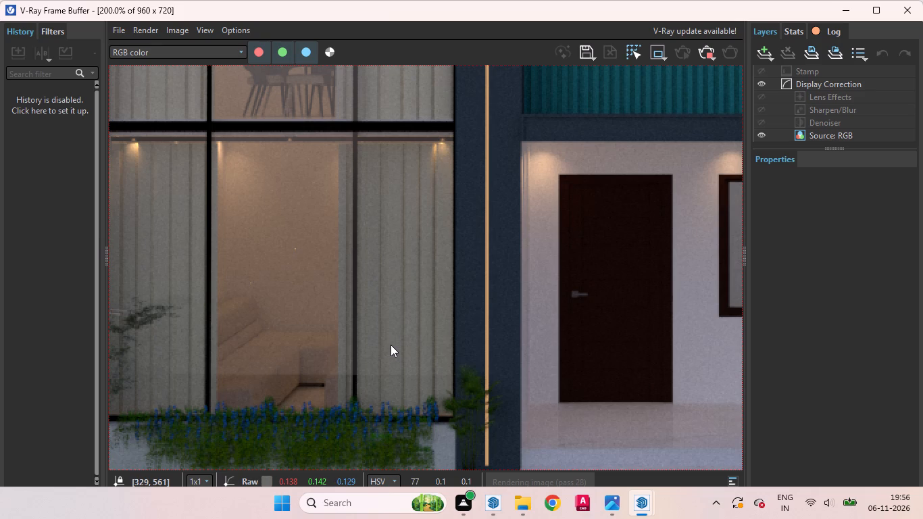
scroll(391, 345, "down", 1)
scroll(302, 357, "up", 1)
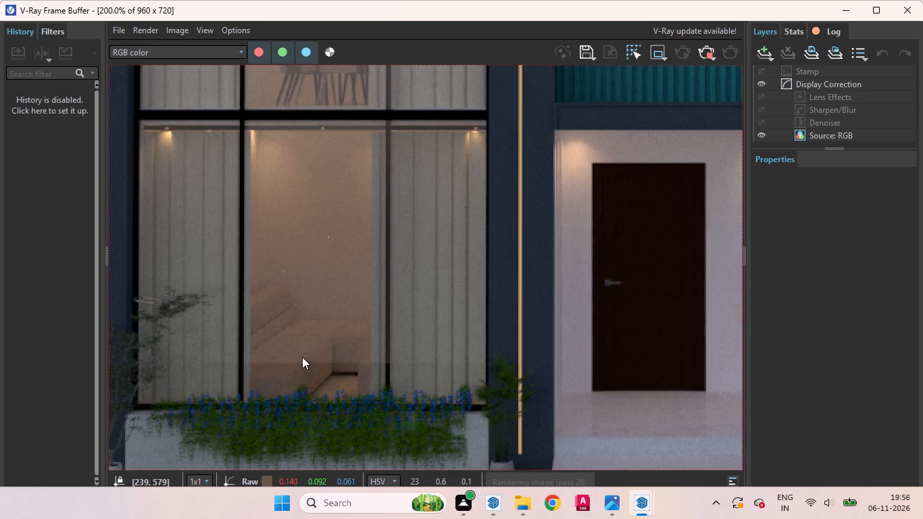
scroll(372, 357, "down", 1)
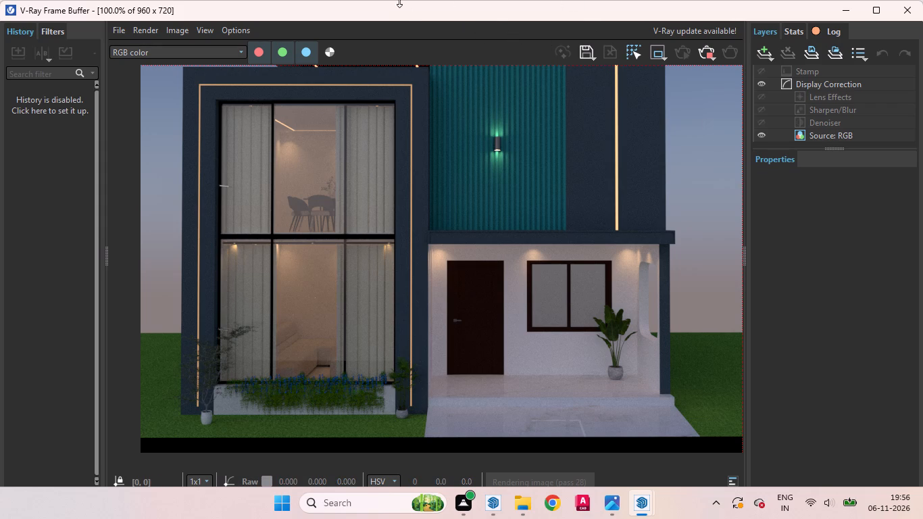
scroll(491, 241, "up", 2)
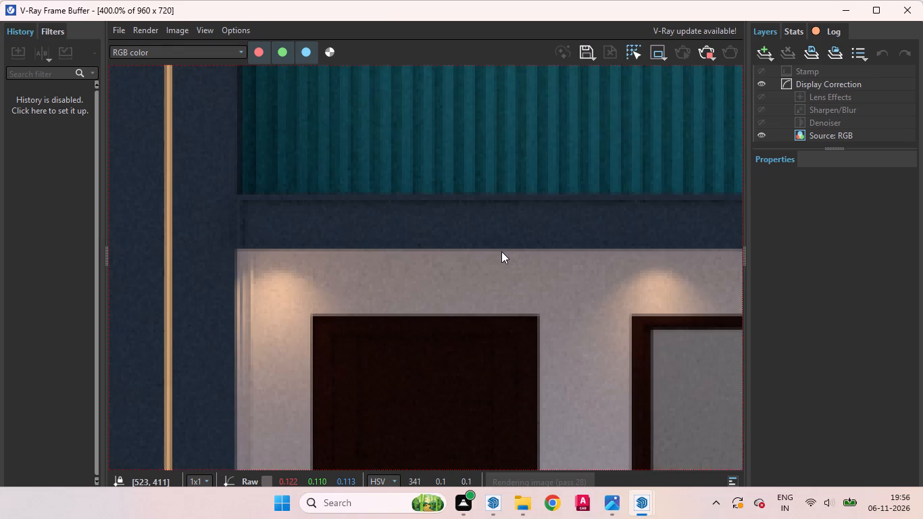
scroll(502, 251, "down", 4)
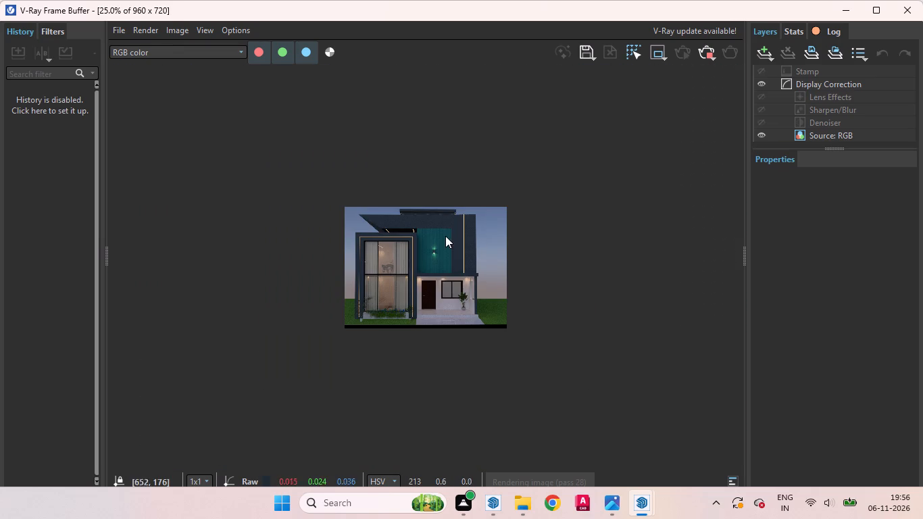
scroll(441, 234, "up", 2)
scroll(492, 266, "down", 1)
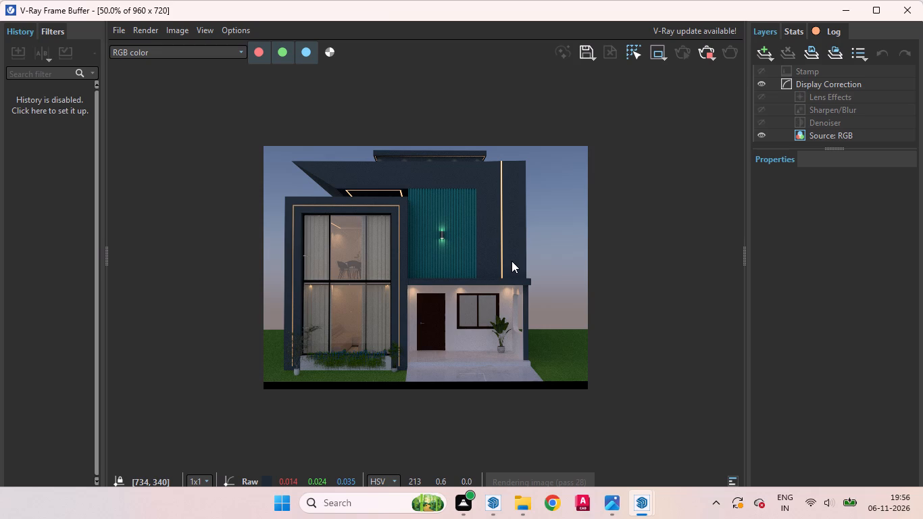
scroll(381, 232, "up", 2)
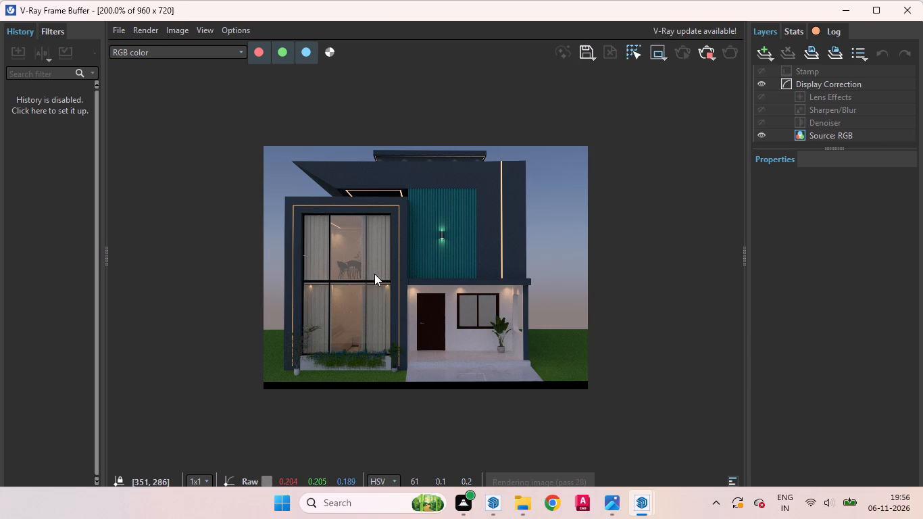
scroll(447, 300, "down", 1)
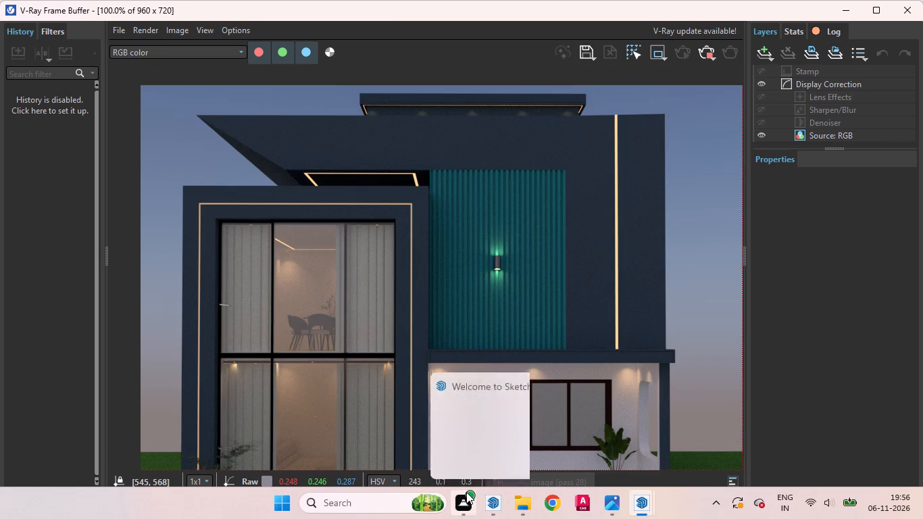
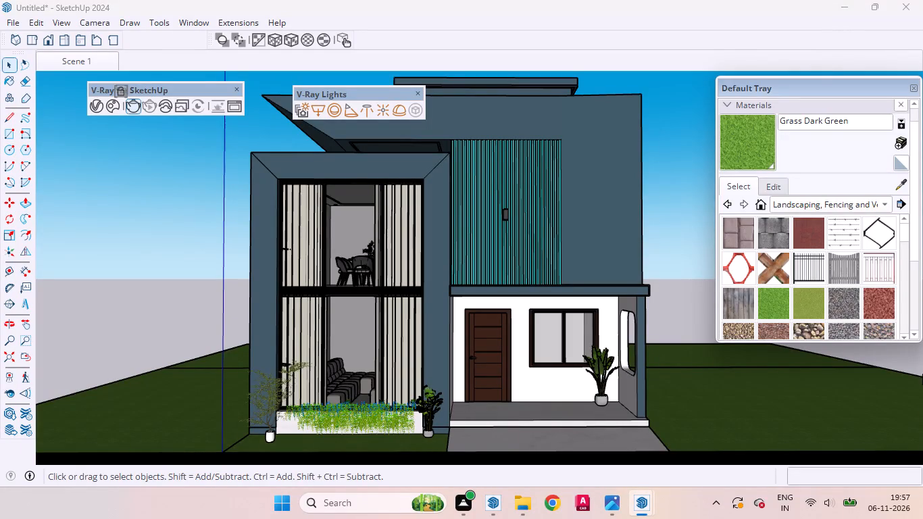
Inspect the house, porch, road and lawn slabs from above, below and the side, and return to the Scene 1 view.
scroll(491, 257, "down", 12)
scroll(451, 257, "up", 2)
scroll(451, 257, "down", 7)
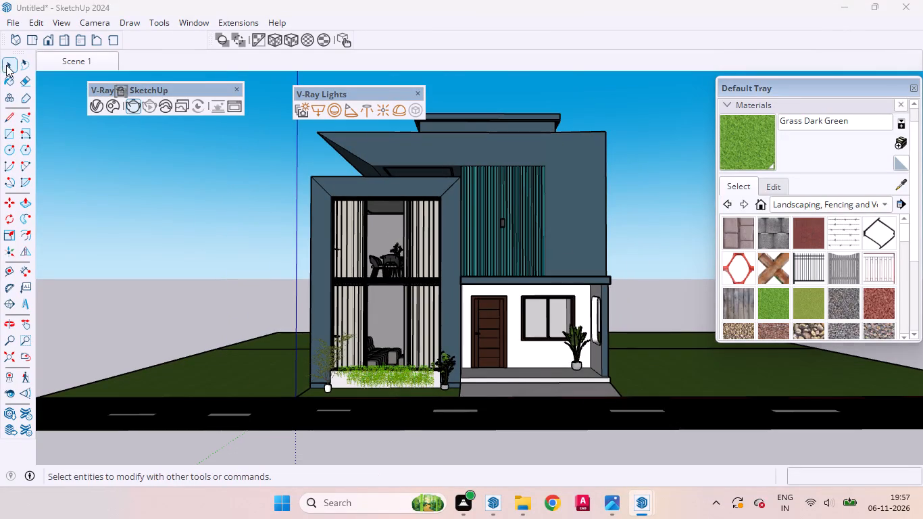
left_click(6, 65)
scroll(176, 240, "down", 9)
middle_click_drag(403, 267, 317, 417)
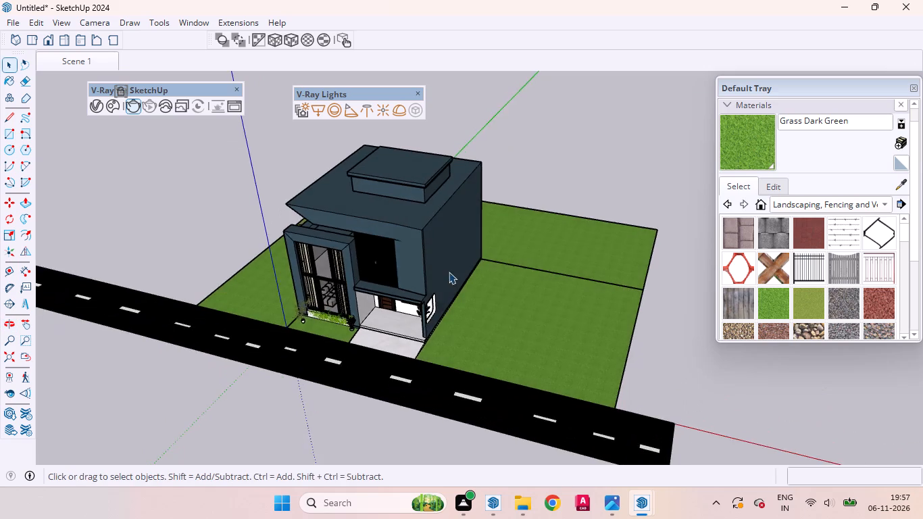
scroll(449, 271, "up", 7)
scroll(463, 271, "down", 1)
scroll(463, 271, "up", 9)
scroll(555, 263, "down", 2)
scroll(555, 263, "up", 9)
middle_click_drag(499, 247, 335, 270)
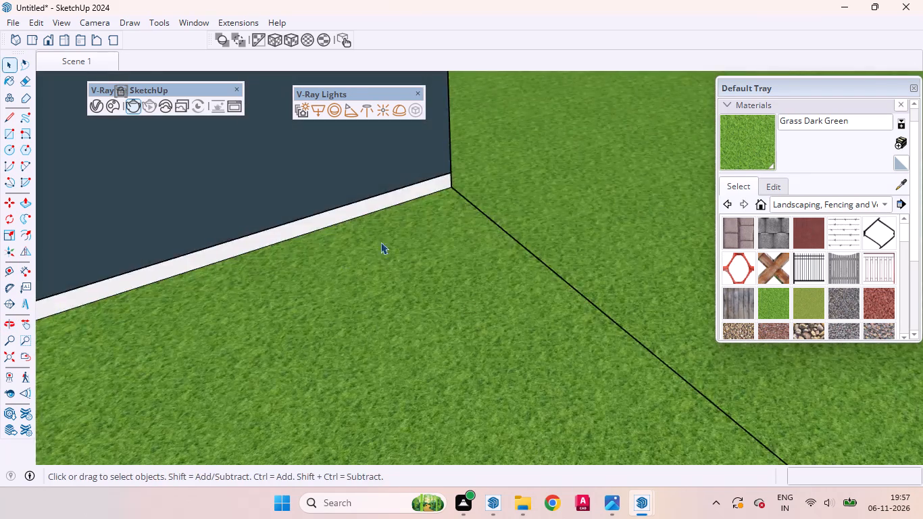
scroll(389, 237, "down", 20)
scroll(389, 237, "down", 5)
middle_click_drag(436, 250, 287, 153)
scroll(356, 259, "up", 20)
scroll(356, 259, "up", 6)
middle_click_drag(355, 295, 344, 199)
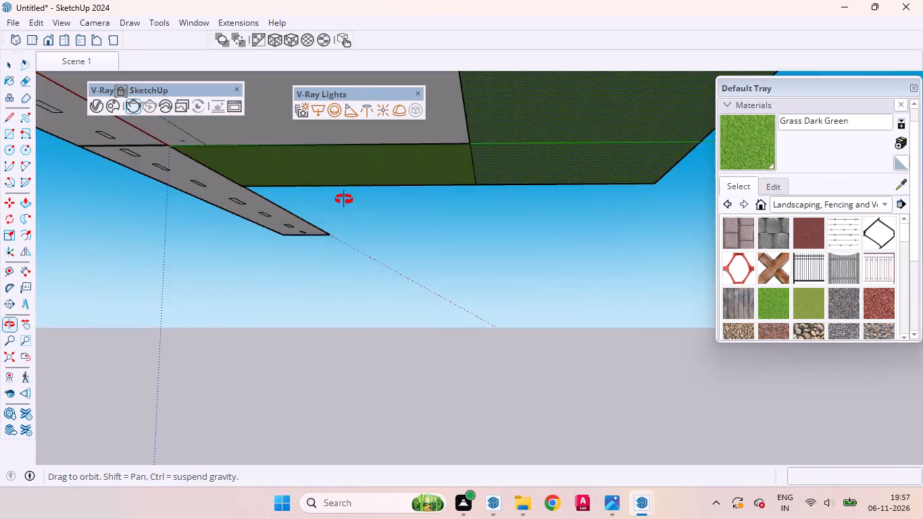
middle_click_drag(344, 199, 508, 335)
scroll(508, 334, "up", 1)
scroll(504, 327, "down", 13)
scroll(394, 311, "up", 2)
scroll(394, 311, "down", 4)
scroll(326, 310, "up", 5)
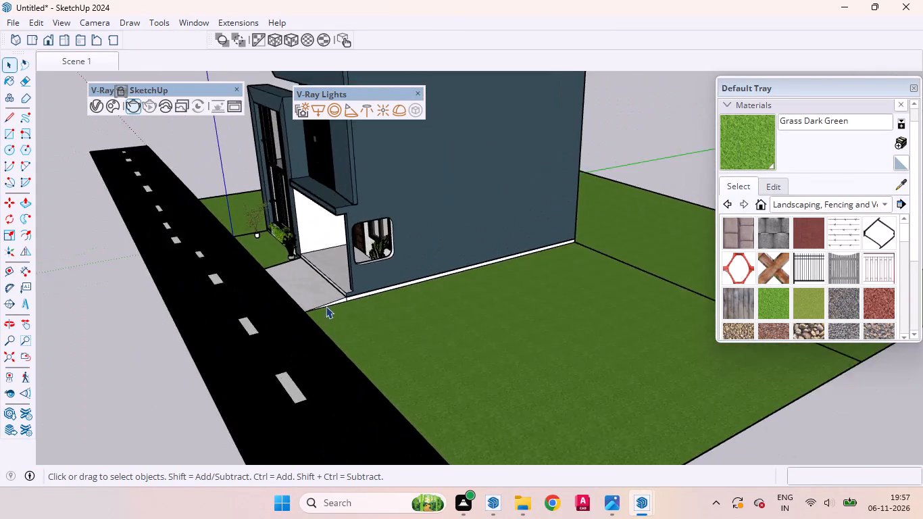
scroll(326, 306, "up", 13)
middle_click_drag(309, 318, 643, 368)
scroll(445, 326, "down", 16)
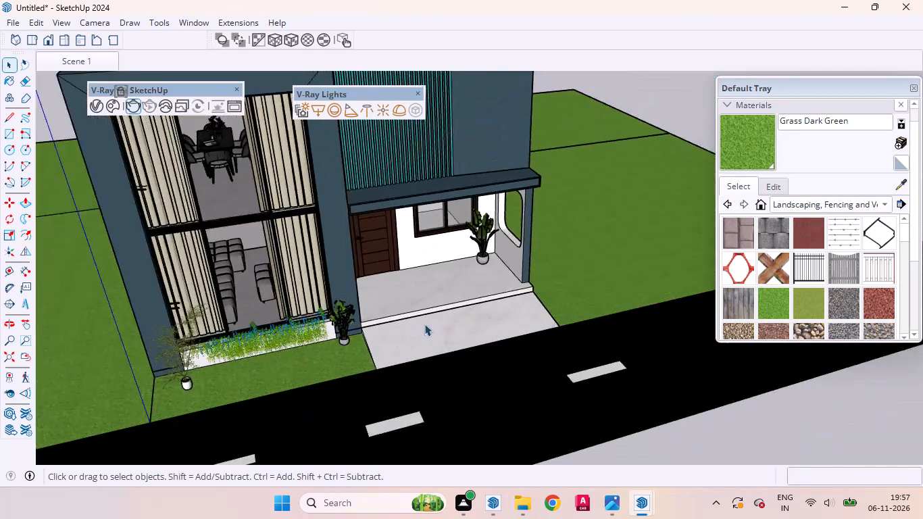
scroll(424, 324, "down", 2)
left_click(92, 60)
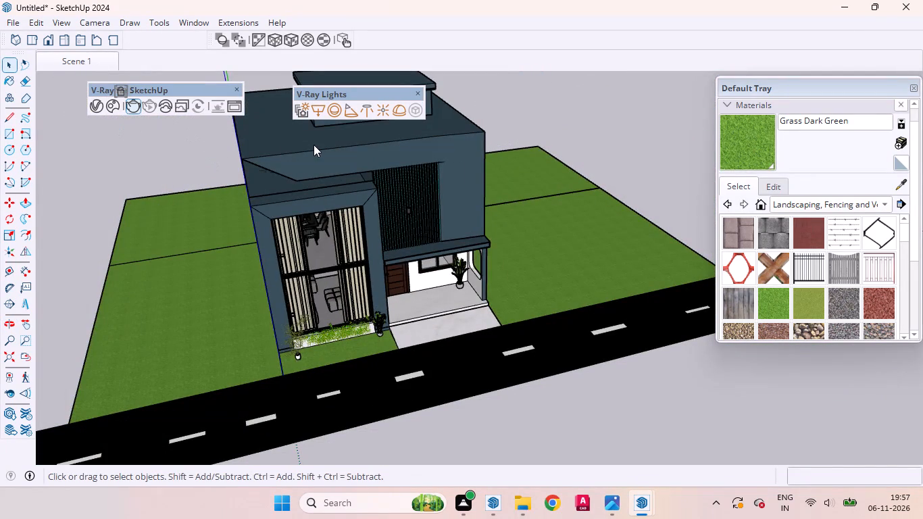
Draw four concentric circles on the open ground beside the lawn, with radii of about 16', 12', 7' and 3' 7".
scroll(463, 324, "down", 4)
scroll(464, 337, "up", 1)
scroll(464, 341, "down", 4)
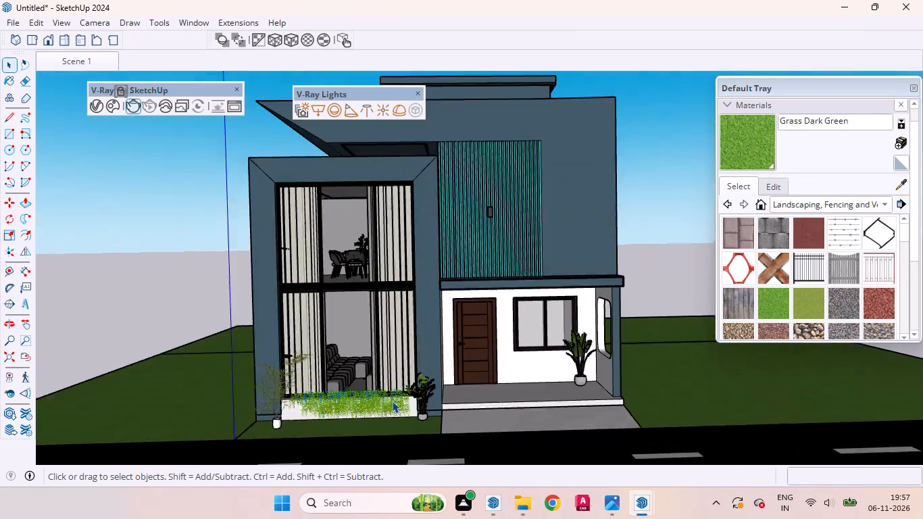
scroll(392, 401, "down", 12)
scroll(388, 335, "up", 1)
scroll(388, 335, "down", 19)
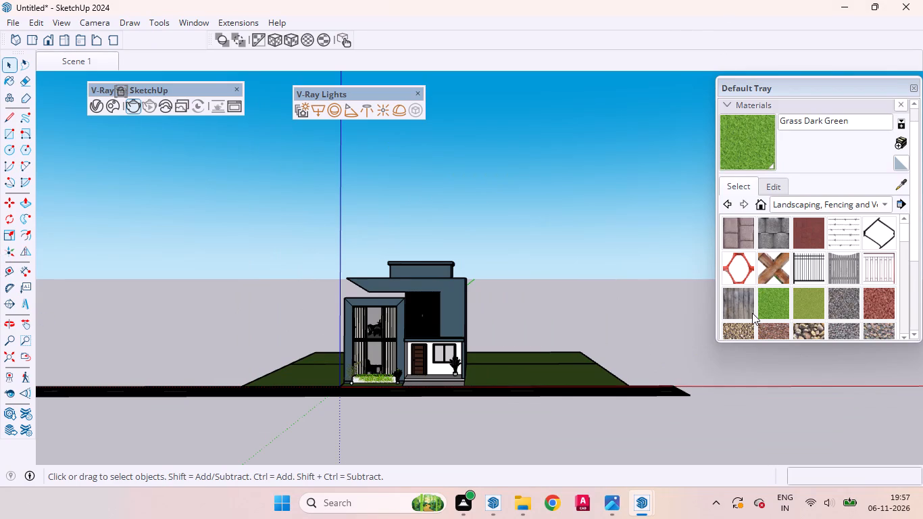
scroll(901, 285, "down", 3)
scroll(579, 347, "down", 12)
middle_click_drag(616, 353, 616, 497)
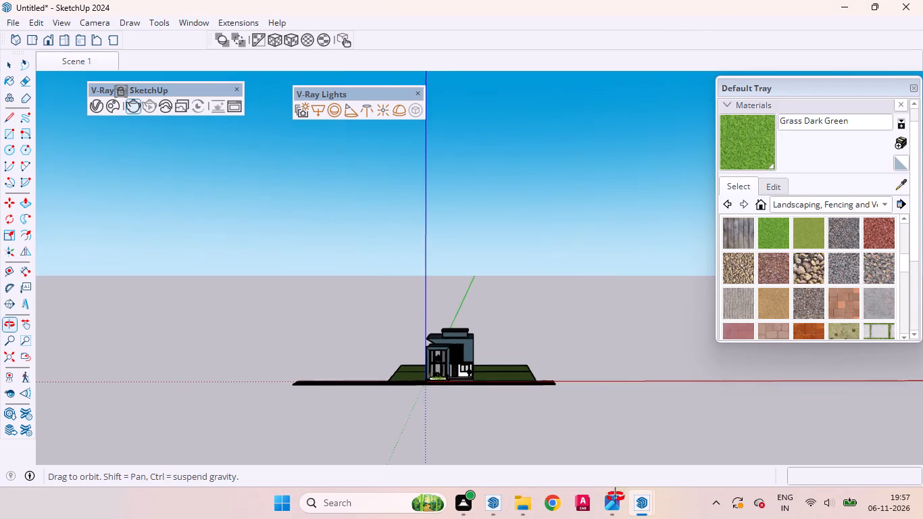
middle_click_drag(616, 497, 616, 518)
scroll(581, 314, "up", 8)
scroll(574, 317, "down", 1)
scroll(574, 317, "up", 12)
left_click(475, 356)
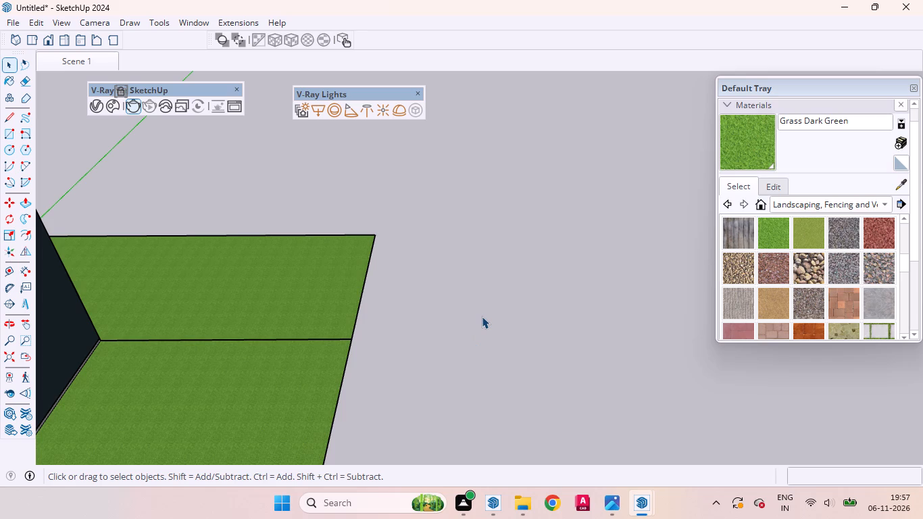
key("c")
left_click(478, 362)
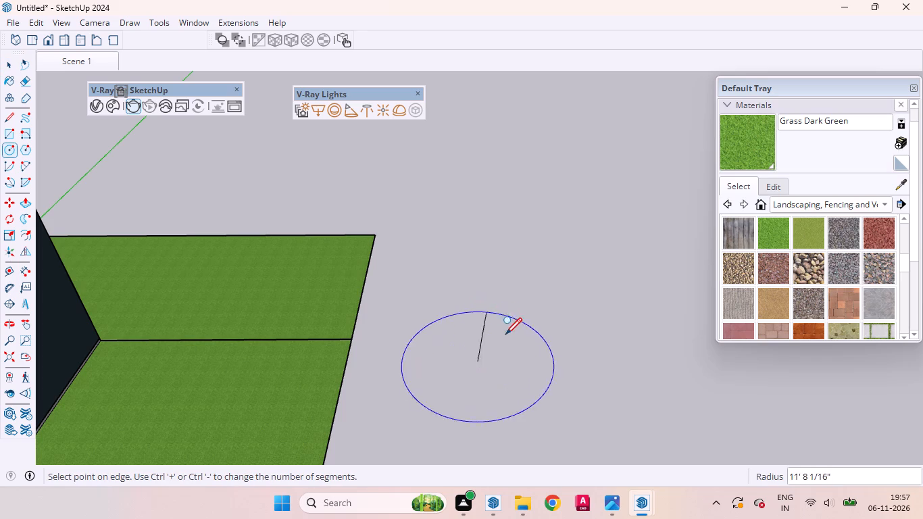
left_click(470, 295)
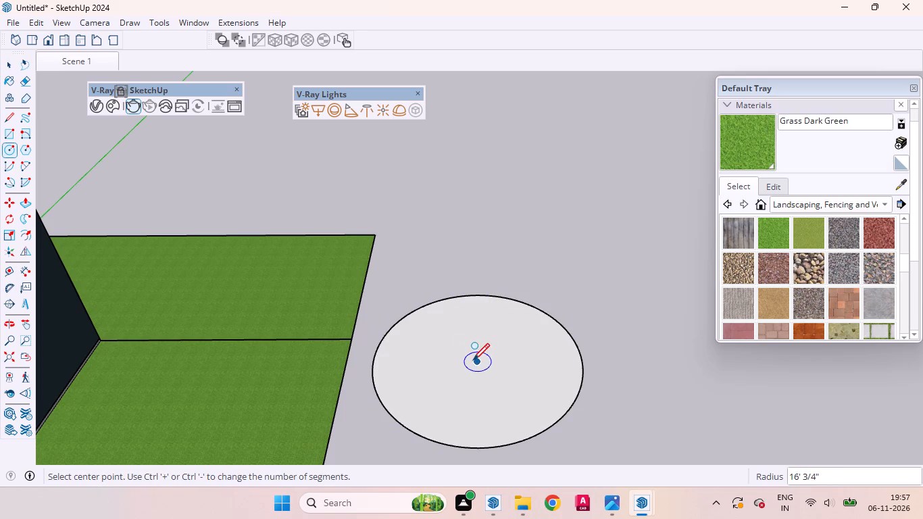
left_click(476, 361)
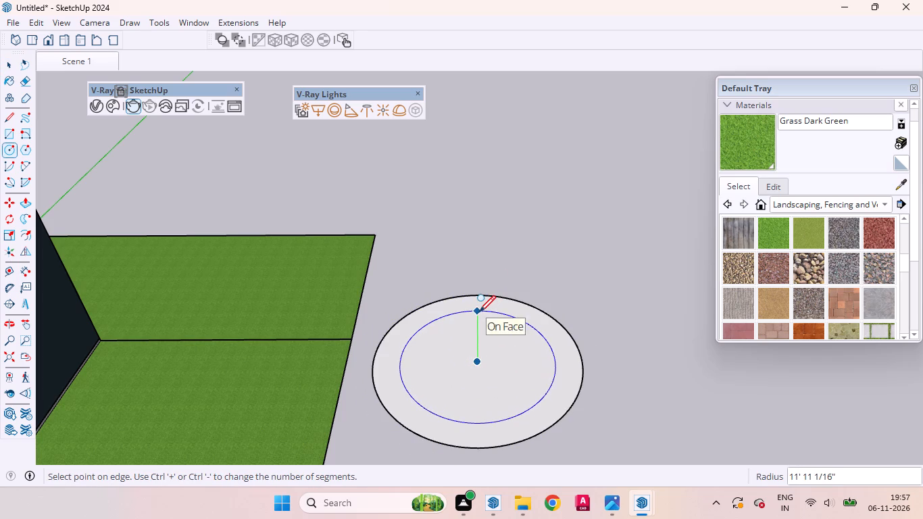
left_click(479, 311)
left_click(478, 357)
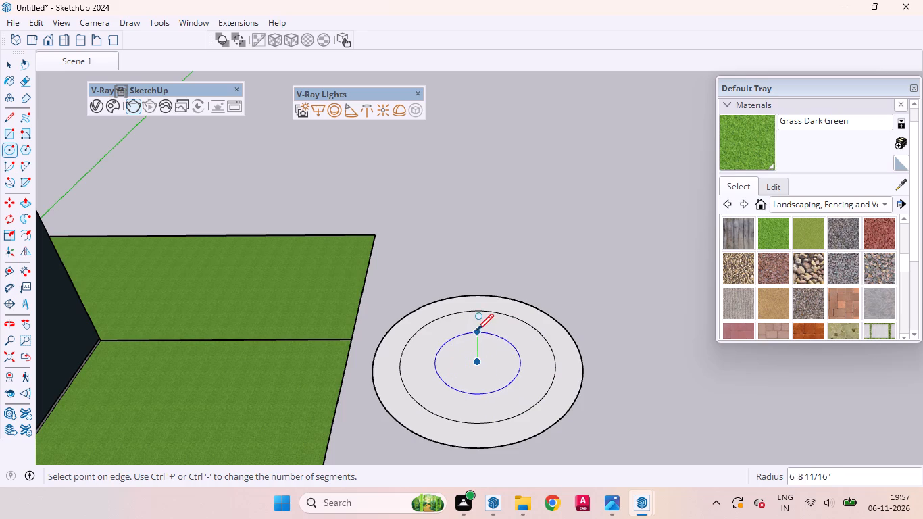
left_click(480, 330)
left_click(478, 361)
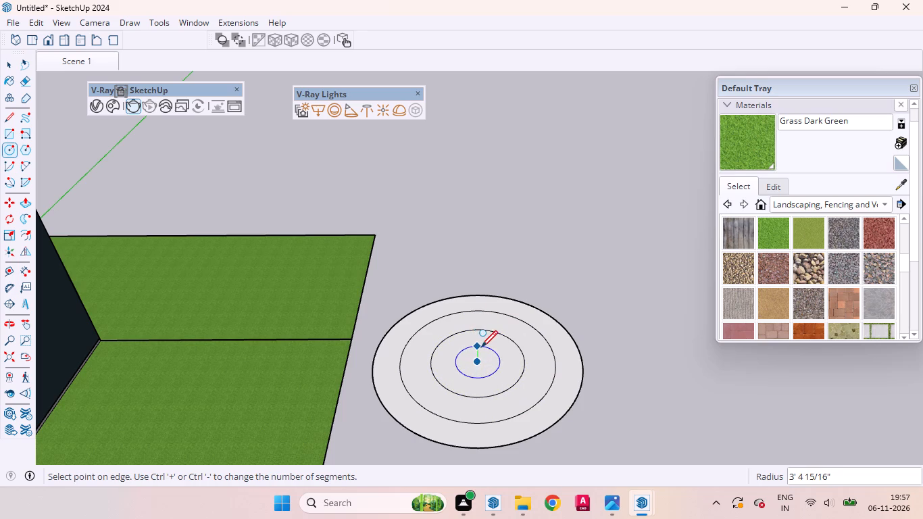
left_click(481, 345)
key("space")
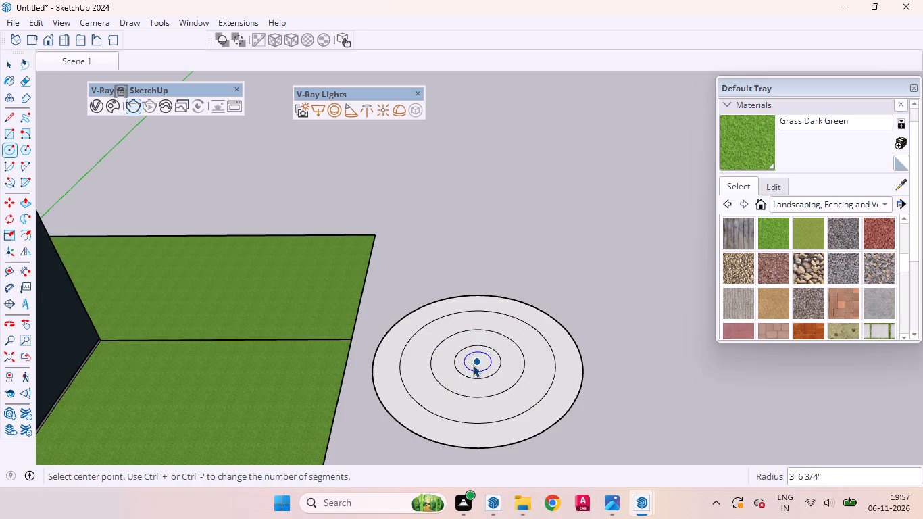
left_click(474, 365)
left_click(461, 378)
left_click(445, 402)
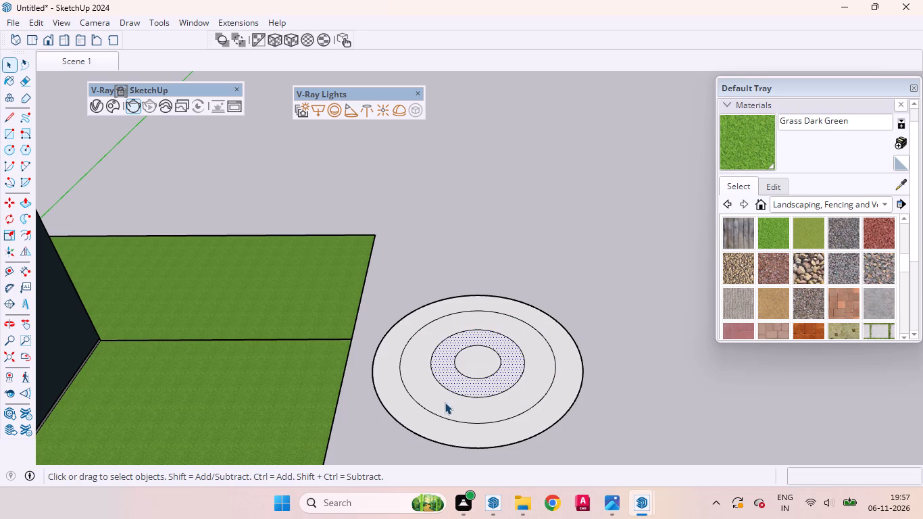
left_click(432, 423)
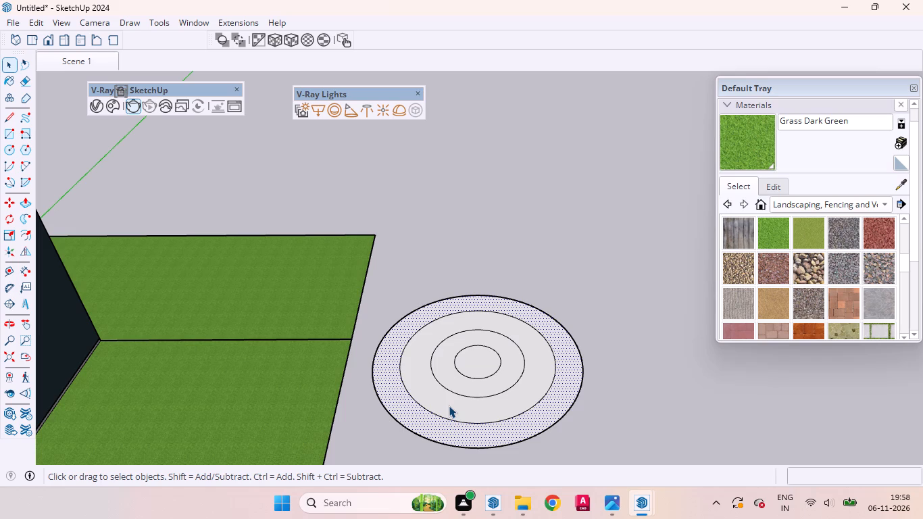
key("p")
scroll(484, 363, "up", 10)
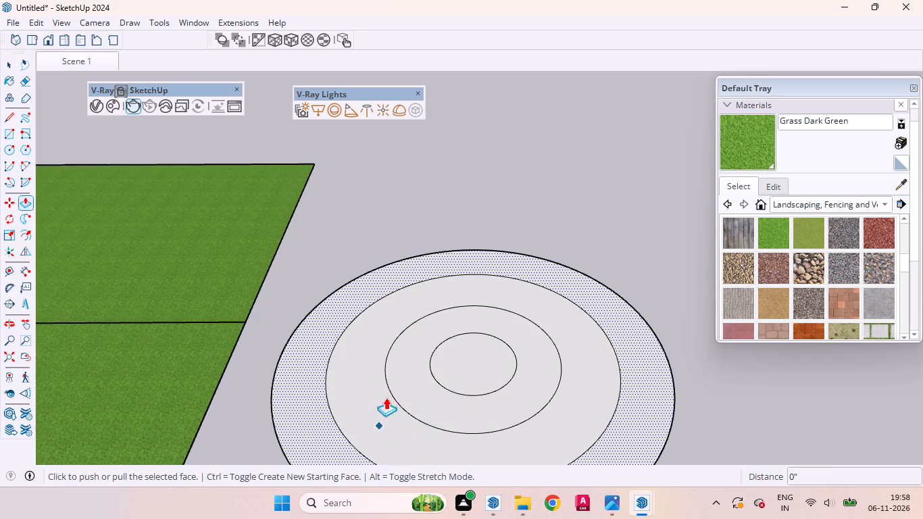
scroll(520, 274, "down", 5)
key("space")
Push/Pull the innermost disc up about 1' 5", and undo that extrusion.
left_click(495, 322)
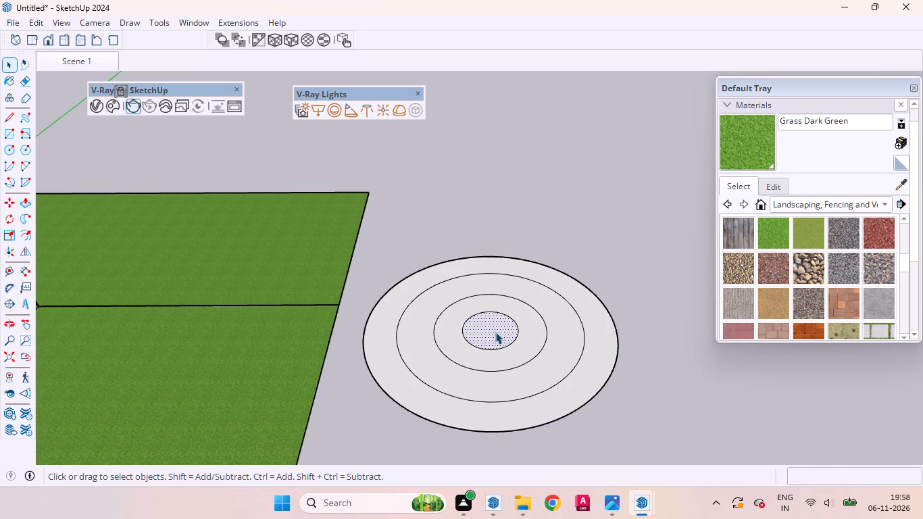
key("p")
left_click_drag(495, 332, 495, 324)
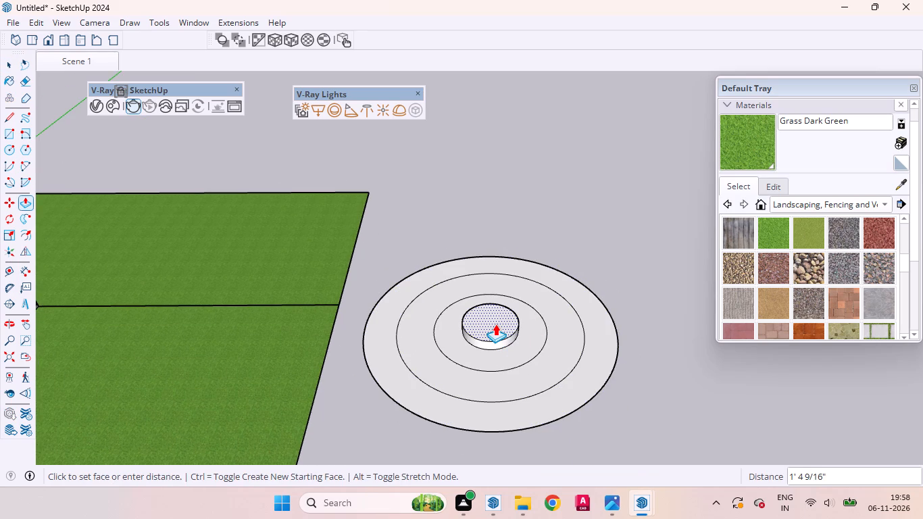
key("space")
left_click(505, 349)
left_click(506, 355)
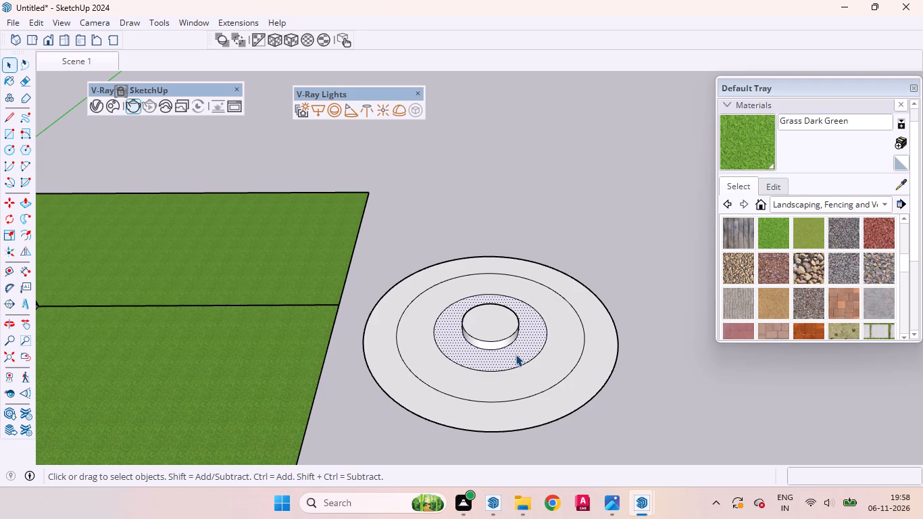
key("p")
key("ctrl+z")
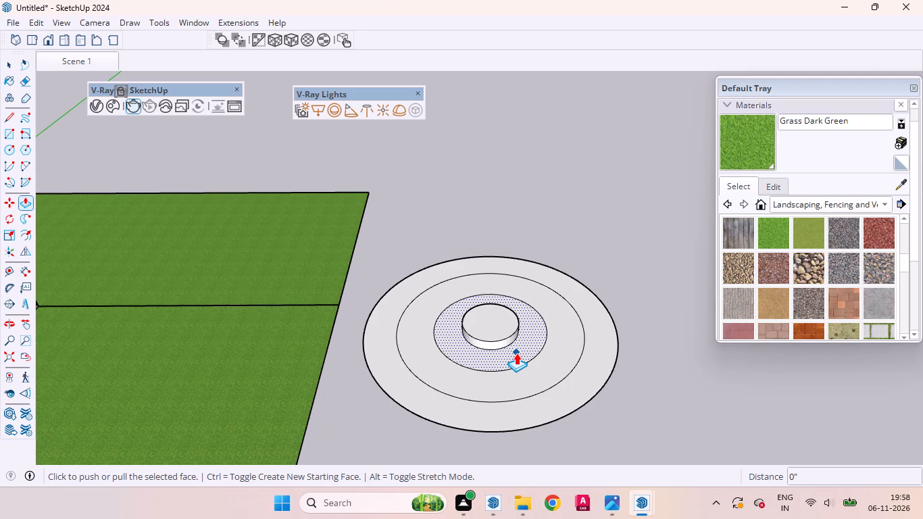
Push/Pull the innermost disc of the concentric circles up 12".
left_click_drag(495, 328, 495, 318)
type("12")
key("Return")
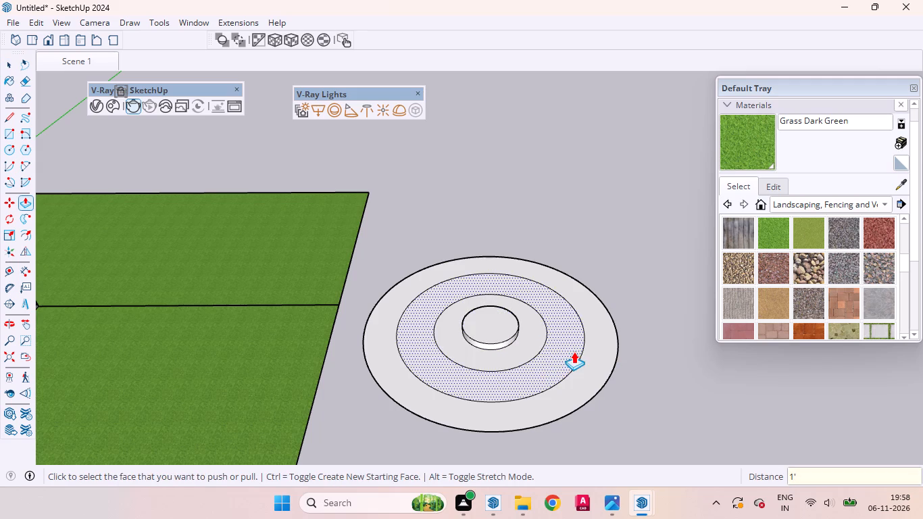
Push/Pull the ring around the central disc up 24" in two 12" increments.
scroll(527, 350, "up", 7)
double_click(517, 339)
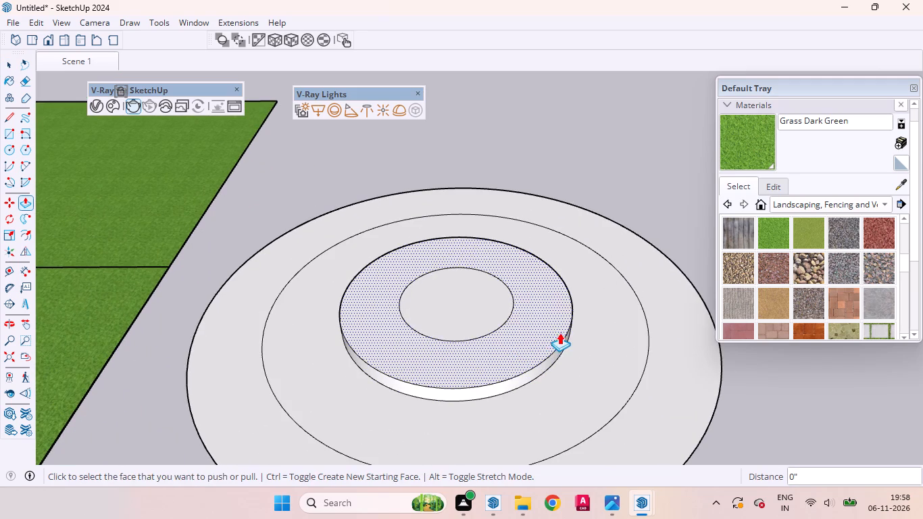
left_click_drag(537, 340, 536, 326)
type("12")
key("Return")
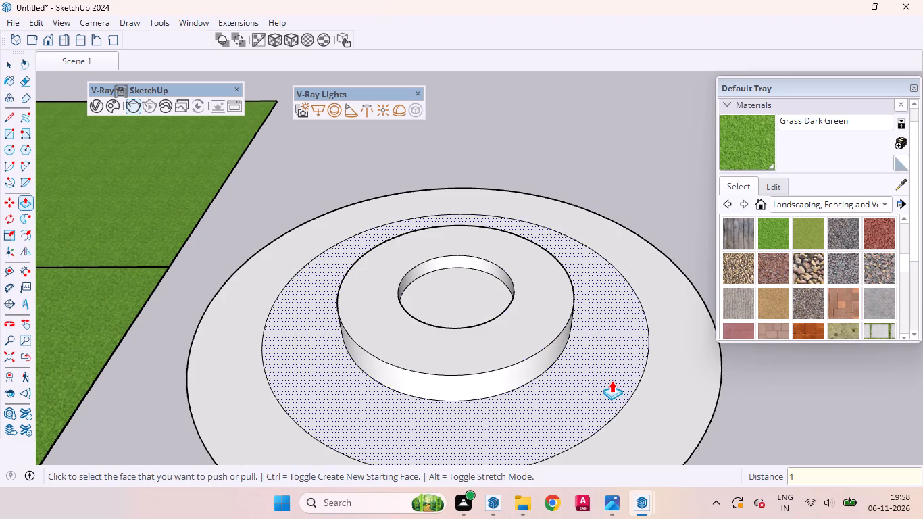
Push/Pull the third ring from the centre up in three 12" increments, and the outermost ring up by one.
double_click(612, 380)
double_click(664, 373)
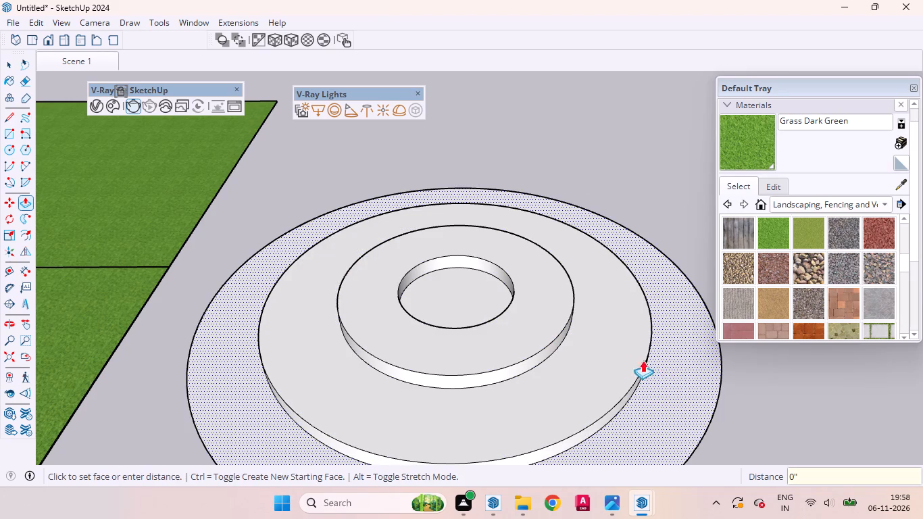
double_click(593, 348)
double_click(610, 334)
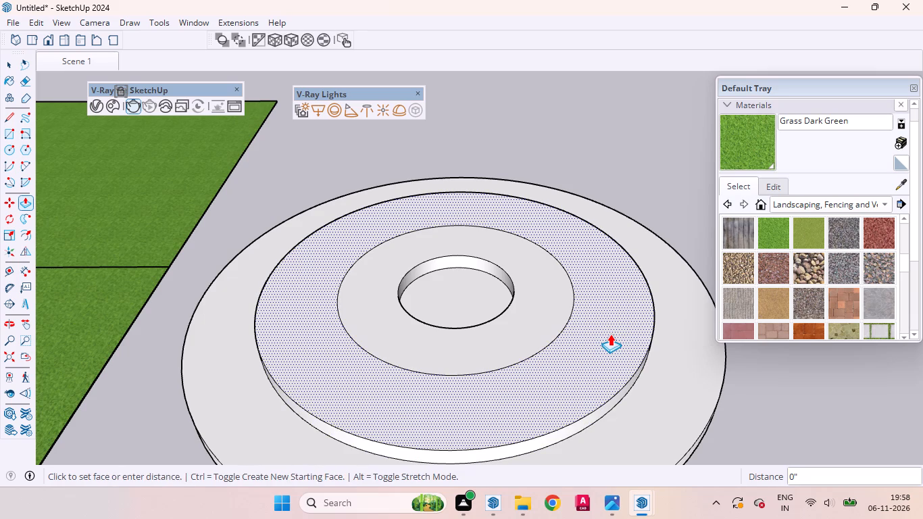
Push/Pull the outermost ring up level with the ring inside it, and raise it a further 12" above that.
double_click(682, 380)
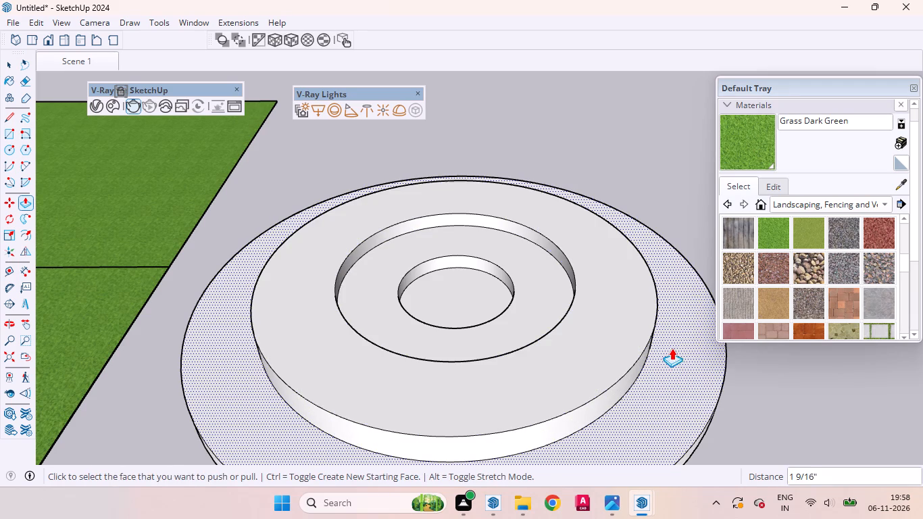
double_click(677, 352)
double_click(679, 353)
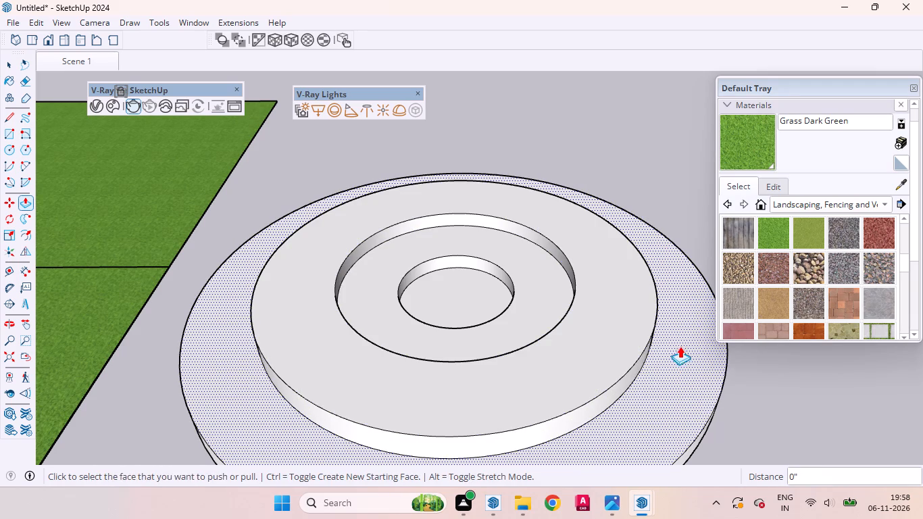
double_click(681, 365)
double_click(672, 353)
left_click(672, 347)
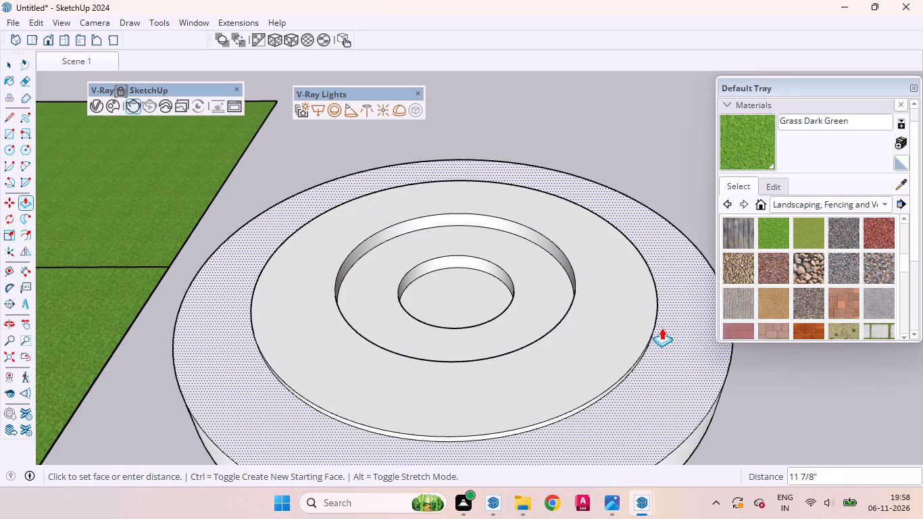
left_click(645, 324)
left_click_drag(687, 354, 689, 345)
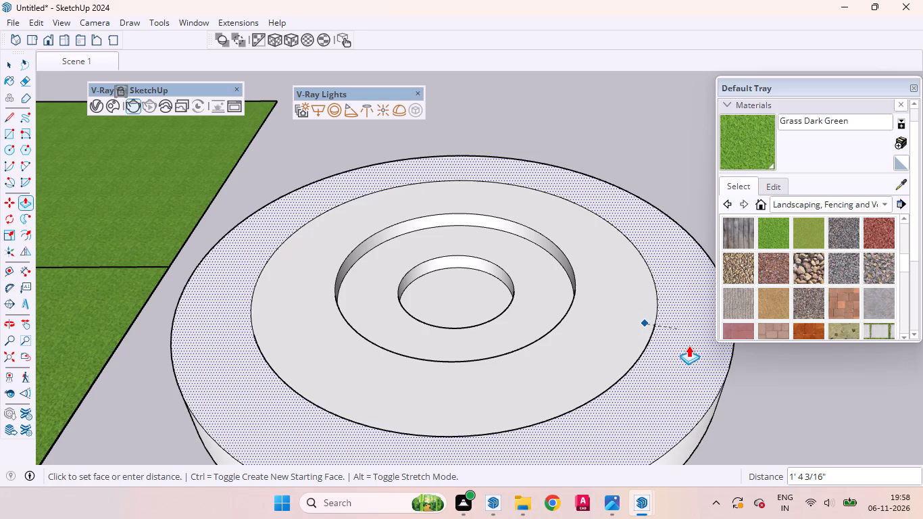
left_click_drag(689, 345, 693, 321)
type("12")
key("Return")
key("space")
scroll(566, 164, "down", 9)
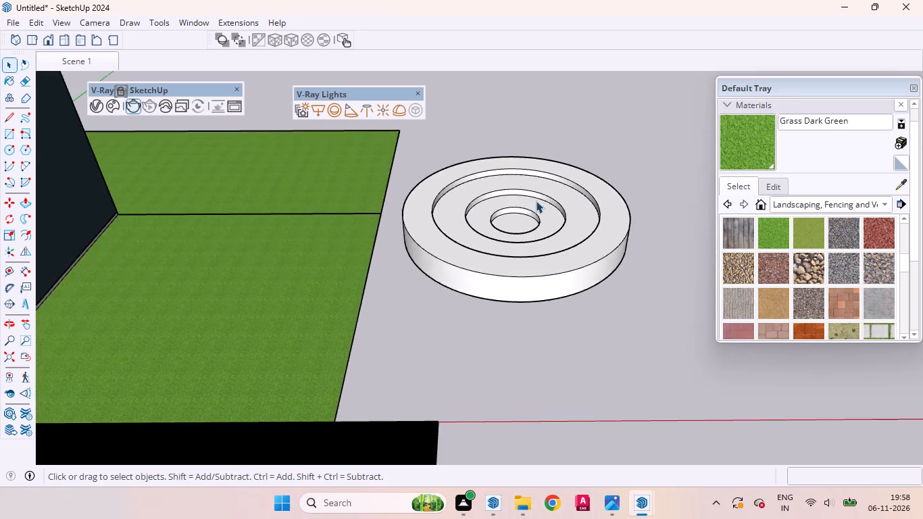
Paint the flat tops of all three rings and the central disc of the circular form with Grass Dark Green.
middle_click_drag(535, 209, 364, 216)
middle_click(369, 209)
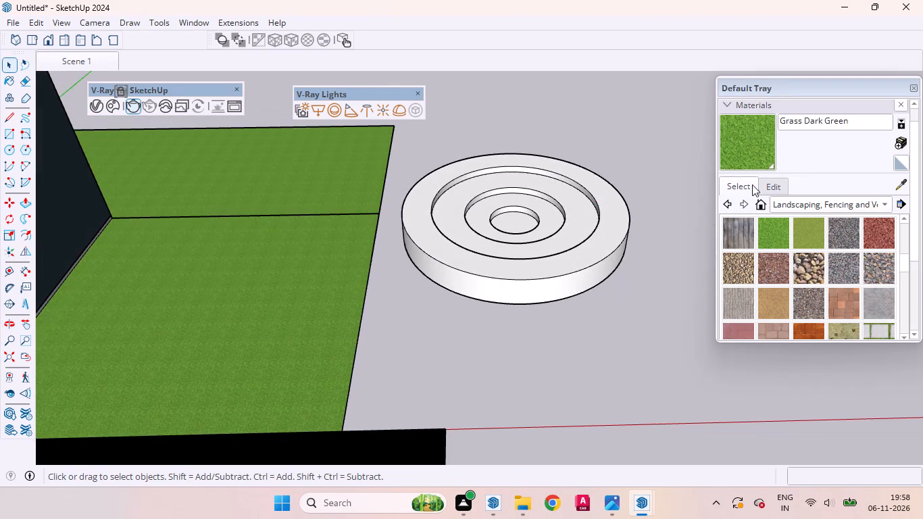
left_click(739, 164)
scroll(527, 207, "up", 8)
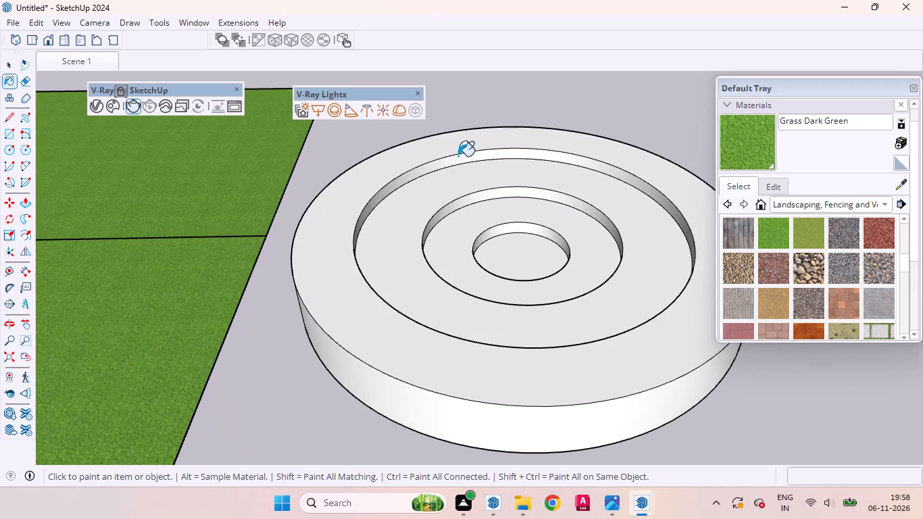
left_click(428, 145)
left_click(434, 191)
left_click(491, 228)
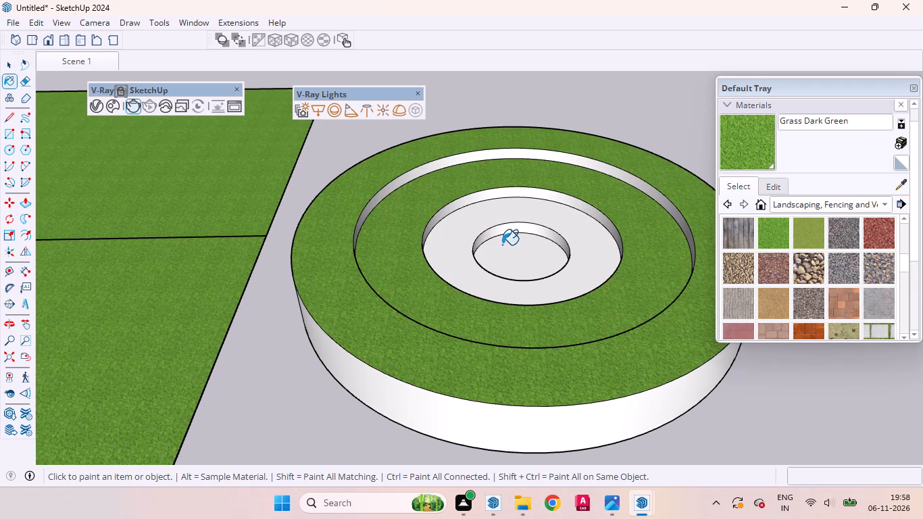
left_click(472, 226)
left_click(501, 253)
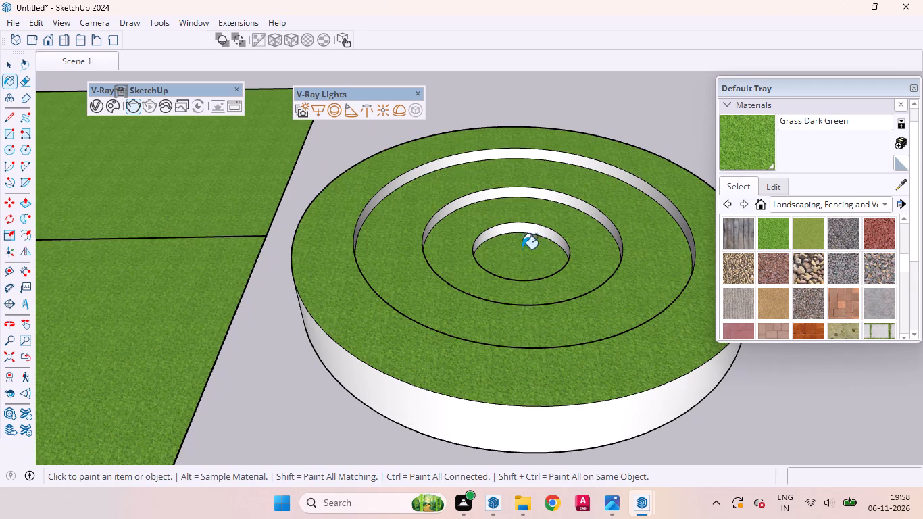
Paint the three inner riser faces and the outer side wall of the circular form with Grass Dark Green.
scroll(475, 222, "up", 9)
left_click(411, 186)
left_click(428, 190)
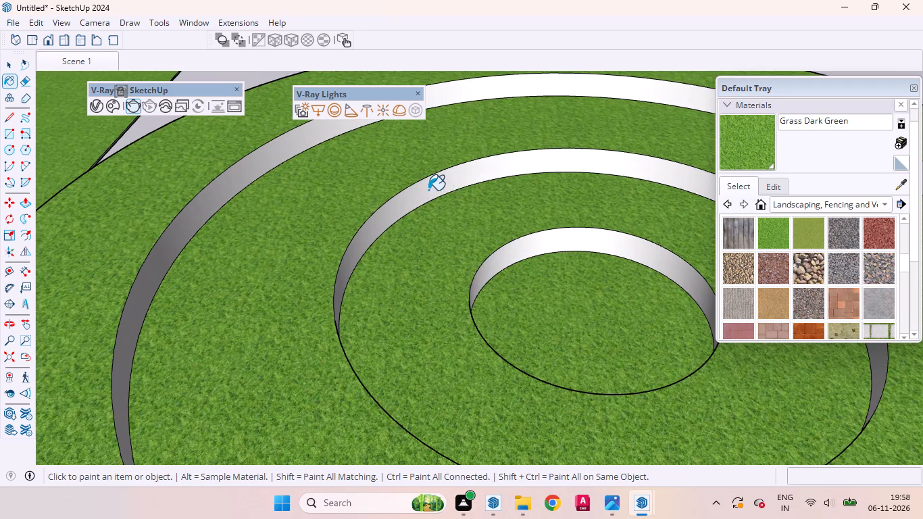
left_click(499, 261)
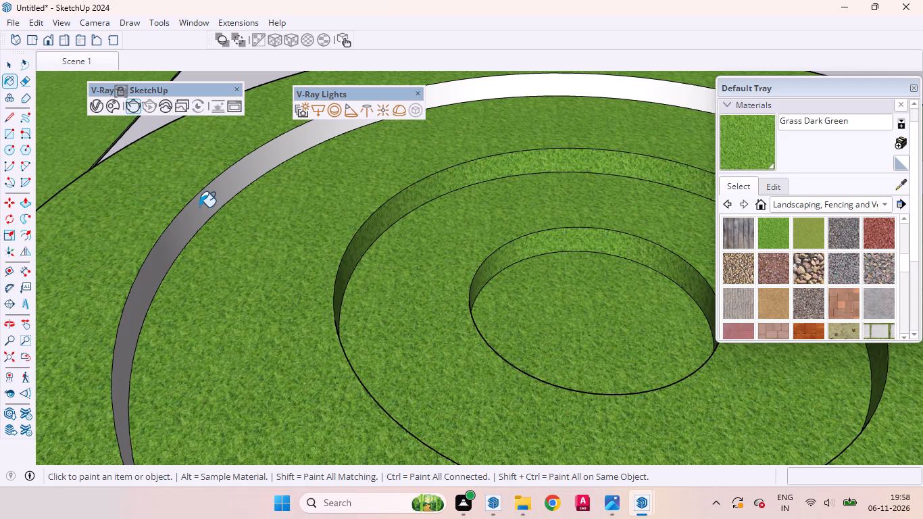
left_click(199, 207)
scroll(394, 325, "down", 15)
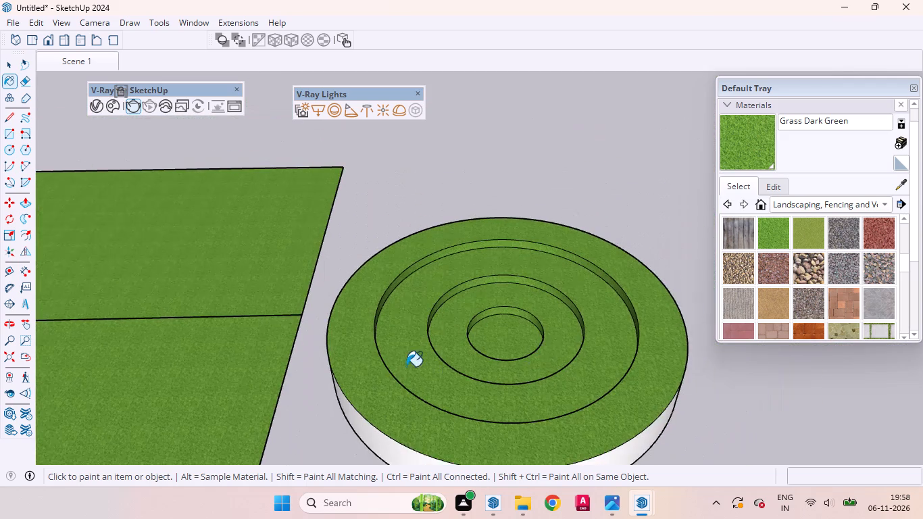
scroll(406, 362, "up", 2)
scroll(451, 261, "down", 5)
left_click(529, 399)
Examine the outer side and the underside of the stepped circular form.
middle_click_drag(480, 393, 494, 295)
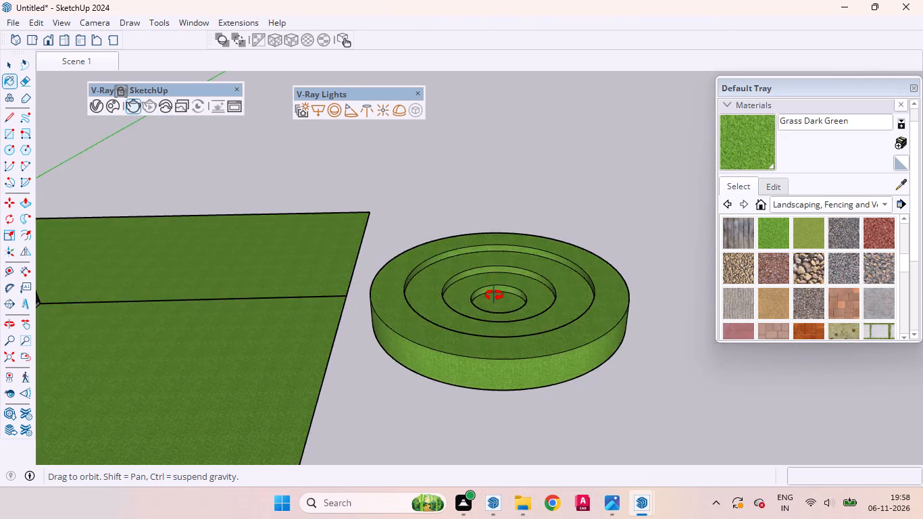
middle_click_drag(494, 295, 332, 162)
scroll(440, 266, "up", 1)
scroll(440, 266, "down", 1)
scroll(440, 266, "up", 13)
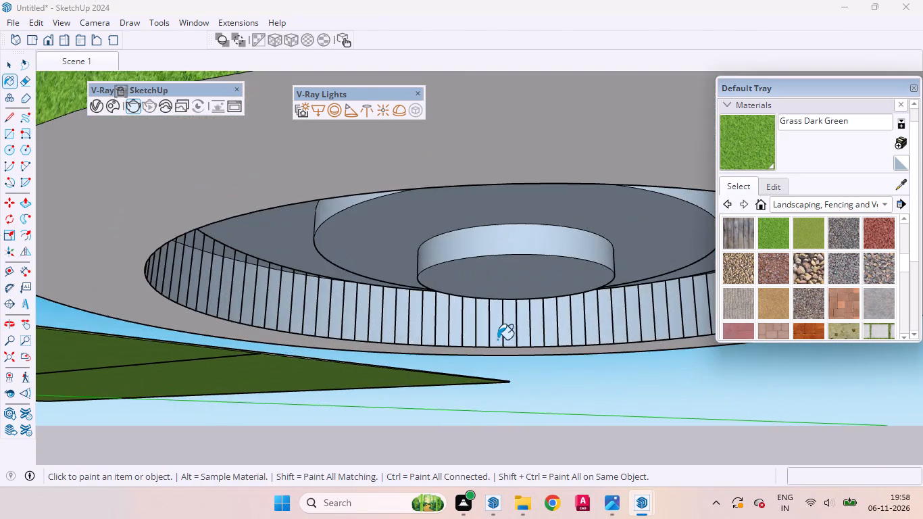
middle_click_drag(491, 341, 303, 351)
scroll(491, 341, "up", 1)
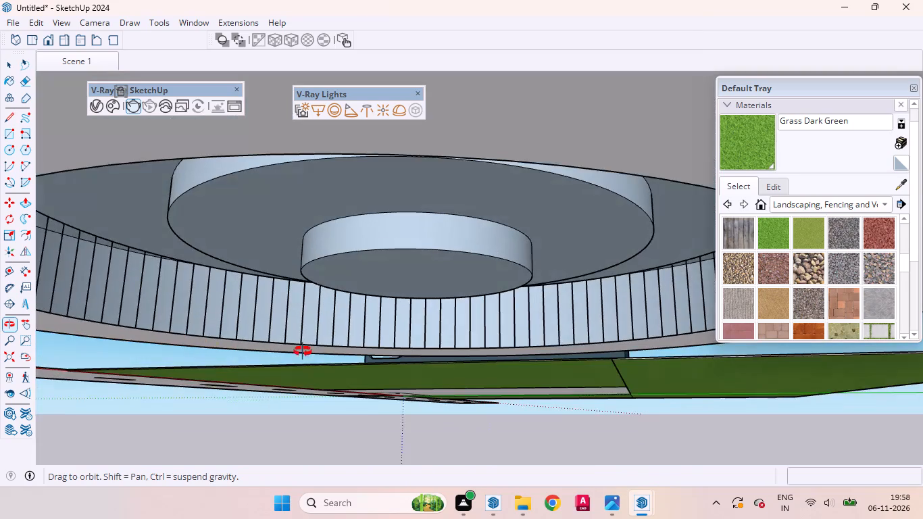
middle_click_drag(303, 351, 560, 392)
middle_click_drag(399, 347, 512, 464)
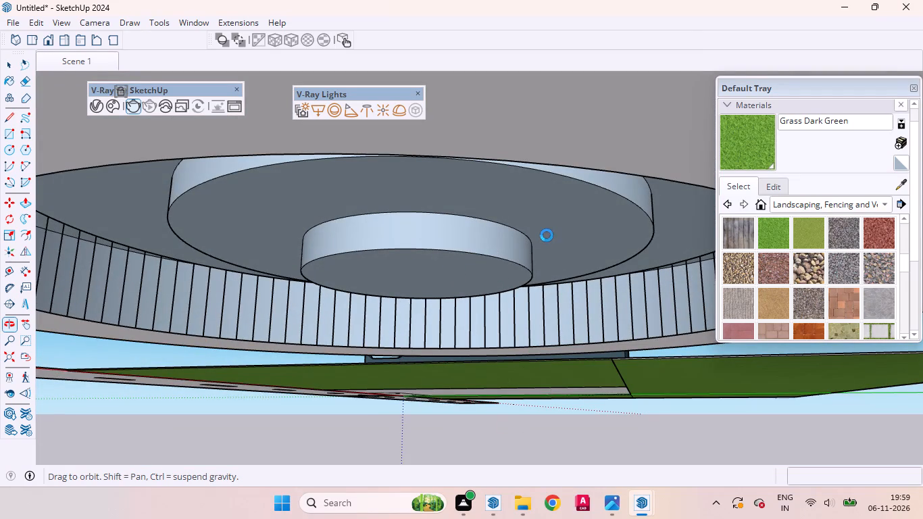
scroll(482, 357, "down", 7)
key("space")
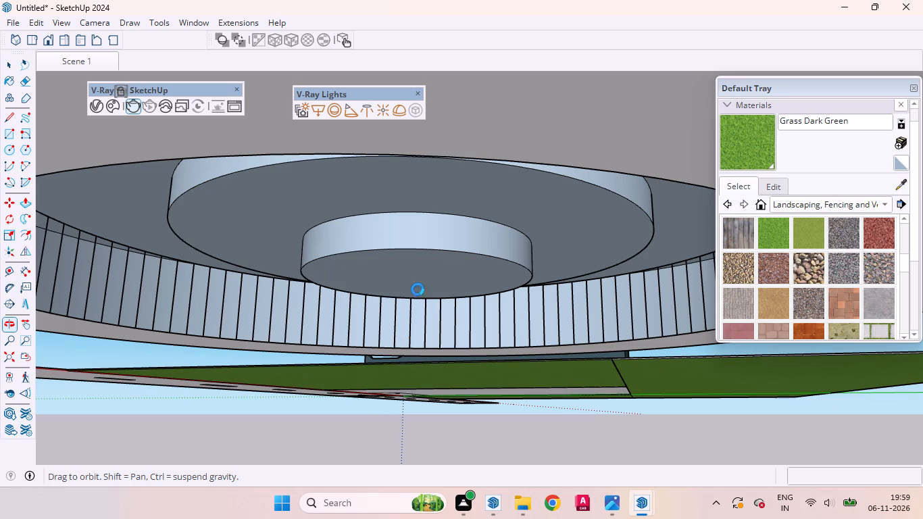
scroll(459, 347, "down", 10)
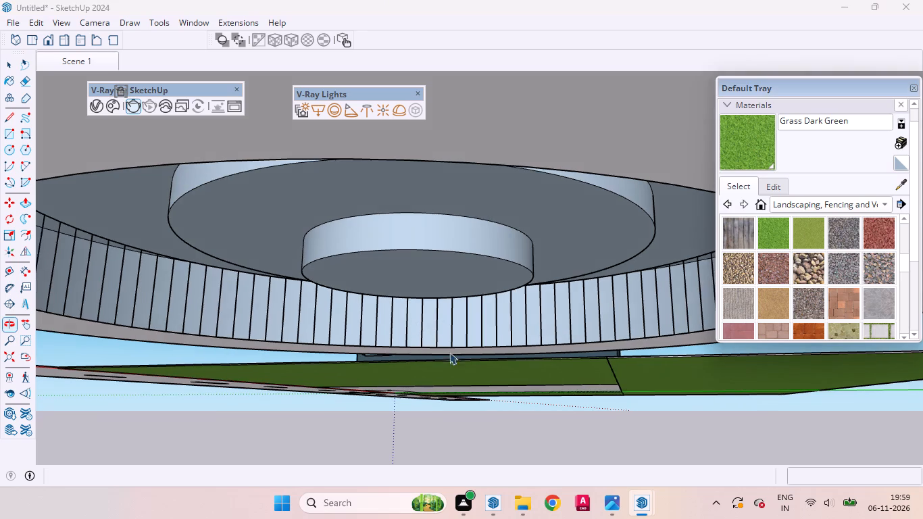
Review the whole site from above, checking the circular form's placement relative to the house, lawn and road.
scroll(604, 405, "down", 15)
middle_click_drag(497, 369, 533, 407)
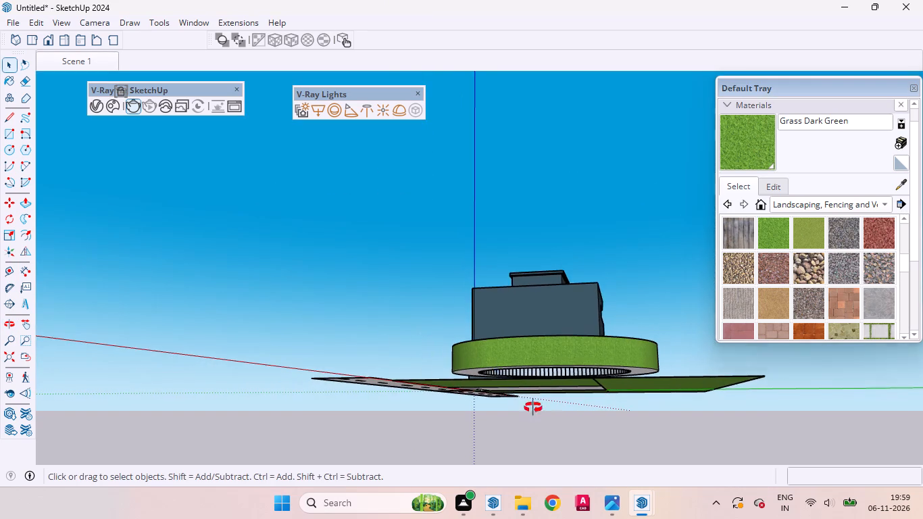
middle_click_drag(533, 407, 685, 499)
scroll(651, 414, "down", 9)
middle_click_drag(481, 401, 639, 449)
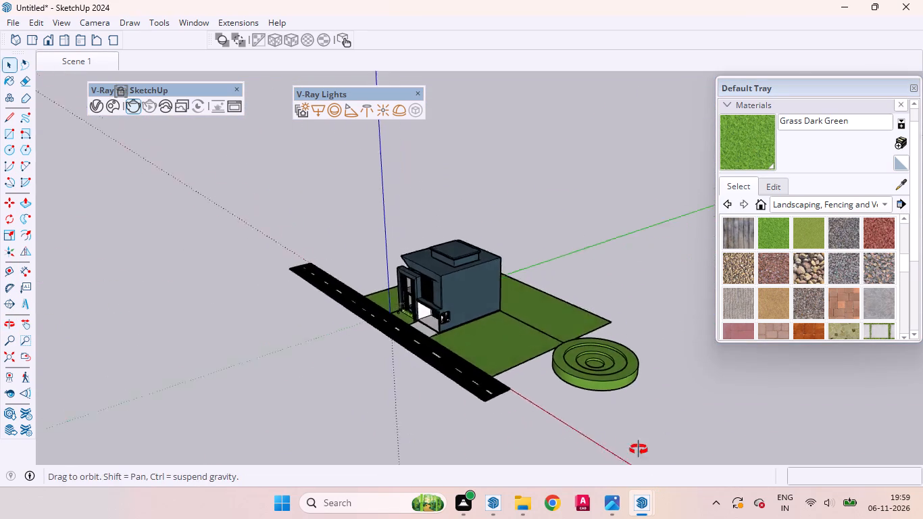
middle_click_drag(639, 449, 770, 463)
middle_click(770, 463)
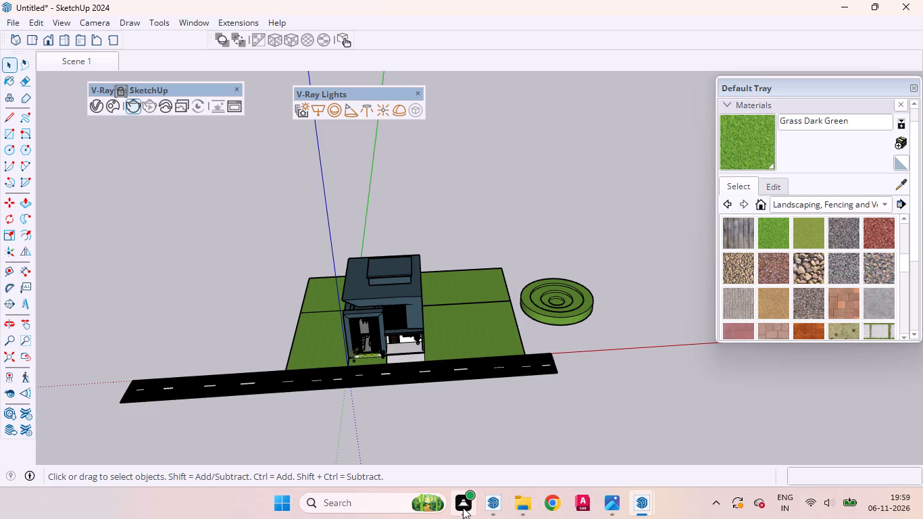
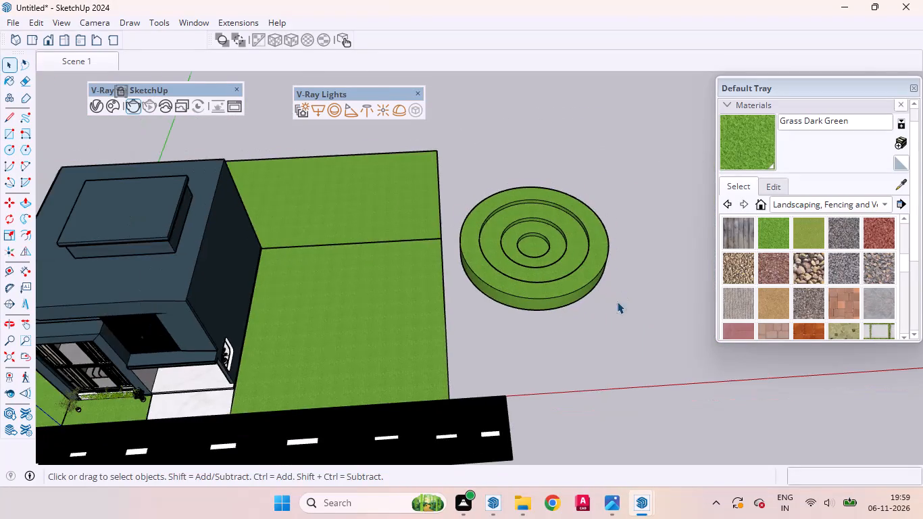
Examine the stepped circular form beside the lawn from above and up close, with its whole geometry selected.
middle_click_drag(593, 323, 532, 216)
scroll(499, 232, "up", 7)
scroll(480, 261, "down", 1)
scroll(480, 261, "up", 3)
middle_click_drag(390, 307, 462, 300)
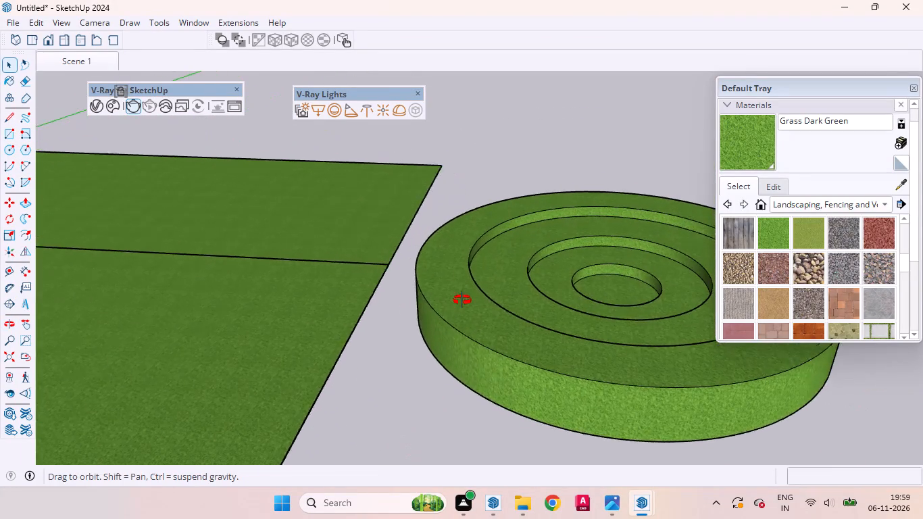
middle_click_drag(462, 300, 473, 512)
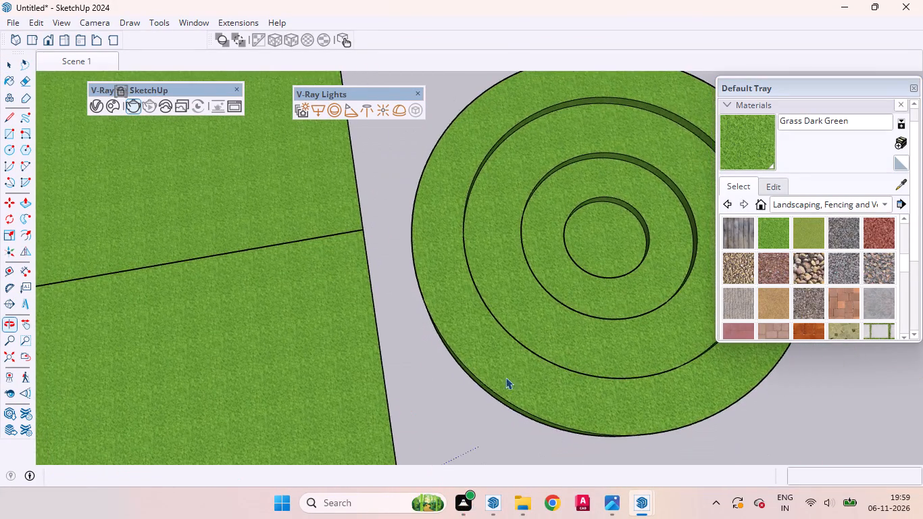
scroll(445, 213, "down", 10)
left_click_drag(539, 319, 478, 239)
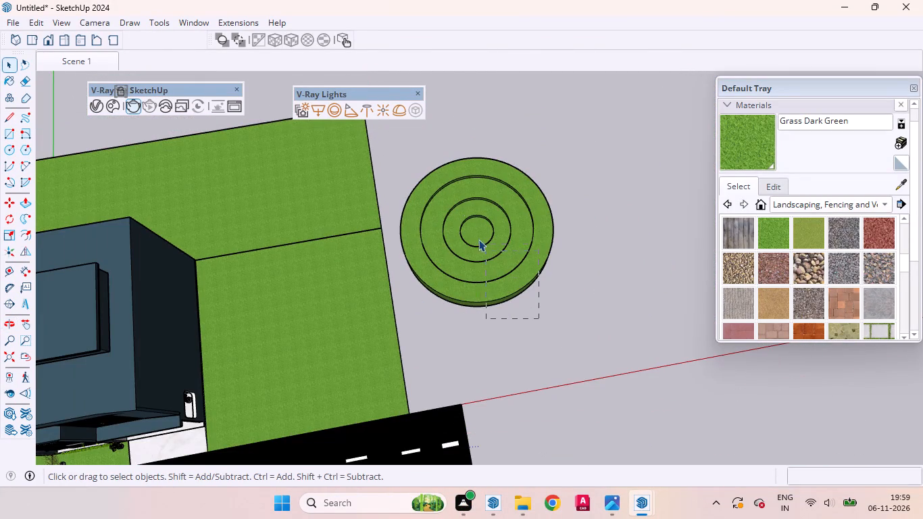
left_click_drag(478, 239, 426, 130)
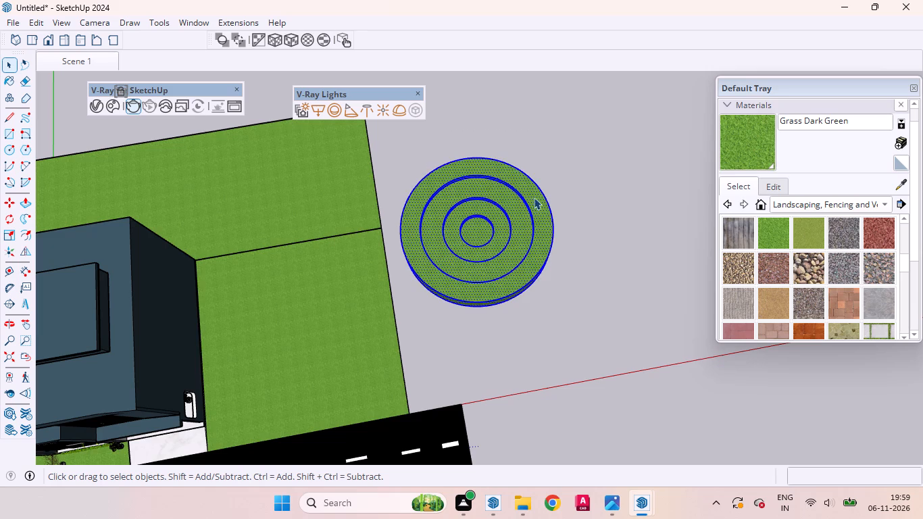
scroll(534, 201, "up", 5)
middle_click_drag(521, 266, 373, 55)
scroll(432, 239, "up", 11)
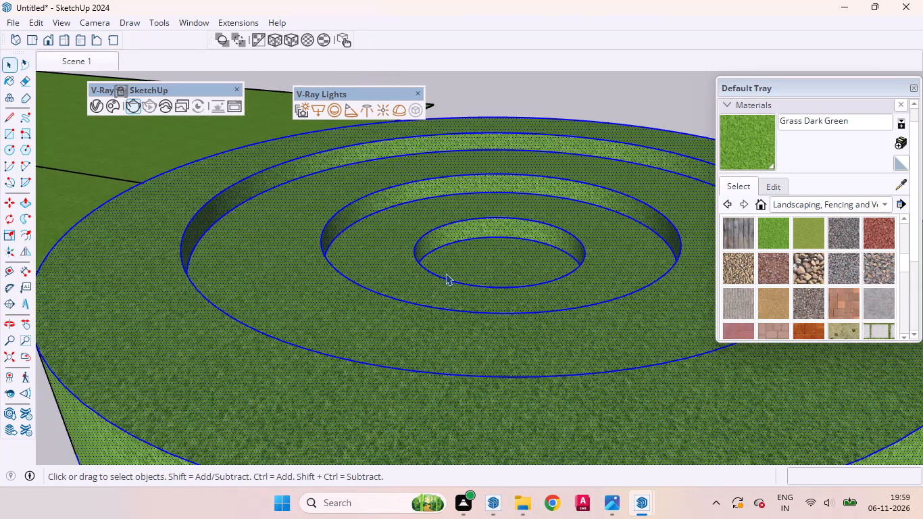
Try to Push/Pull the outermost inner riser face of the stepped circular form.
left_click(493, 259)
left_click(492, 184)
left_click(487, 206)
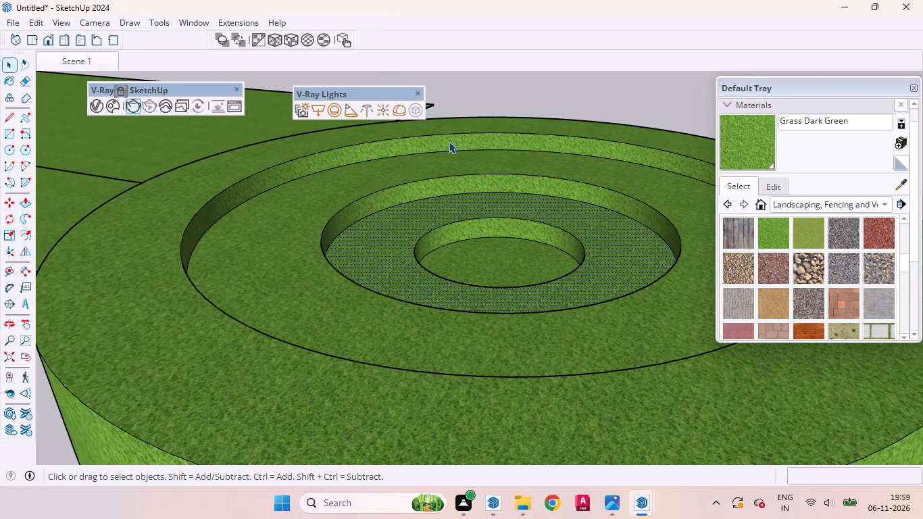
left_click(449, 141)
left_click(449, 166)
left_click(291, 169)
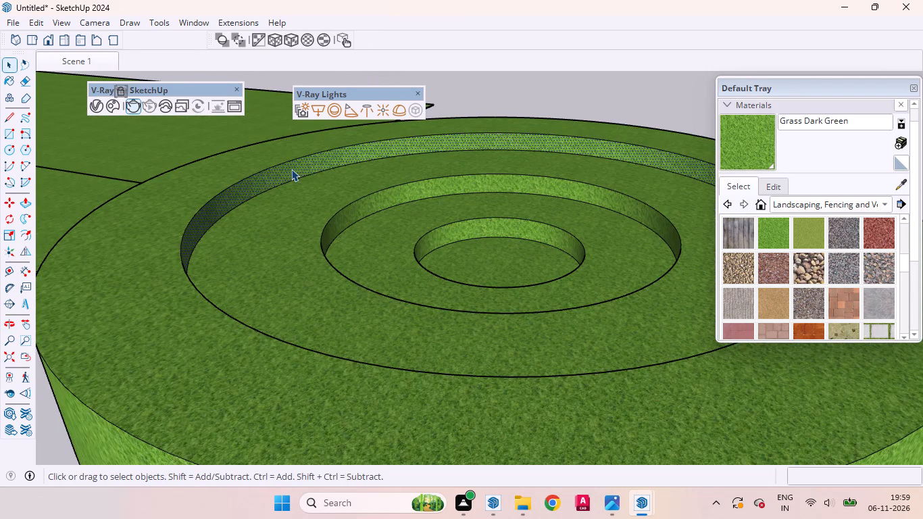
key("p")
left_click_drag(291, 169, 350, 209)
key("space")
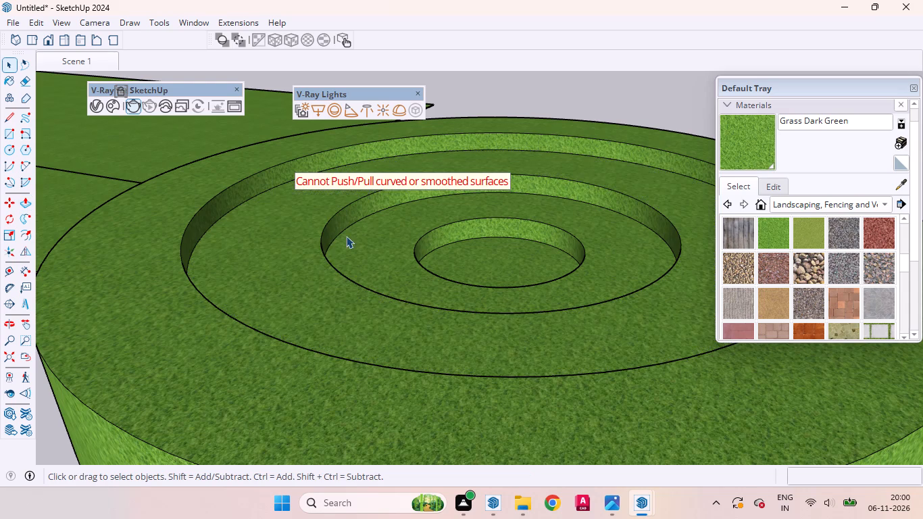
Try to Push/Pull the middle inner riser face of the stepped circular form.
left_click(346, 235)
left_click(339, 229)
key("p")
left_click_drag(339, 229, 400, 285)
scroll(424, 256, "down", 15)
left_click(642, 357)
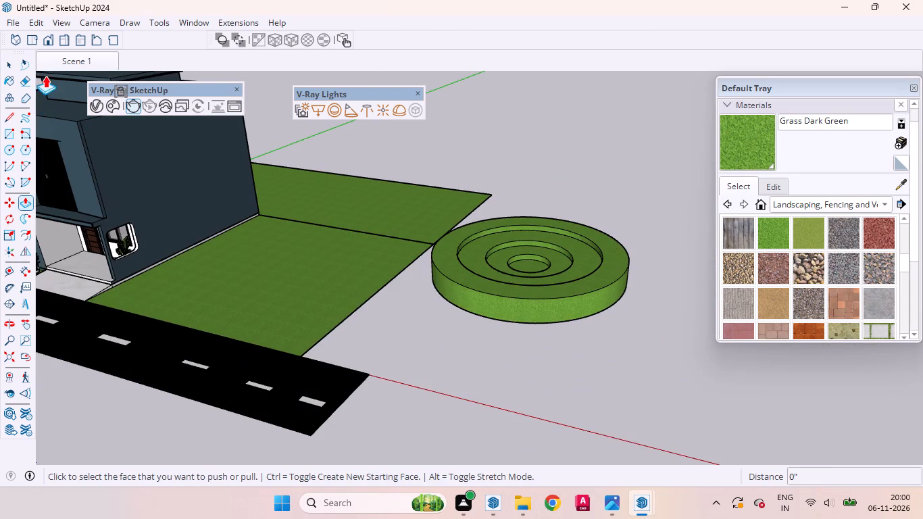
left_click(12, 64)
Examine the circular form's underside and side wall, and its position relative to the house, lawn and road.
scroll(587, 255, "up", 10)
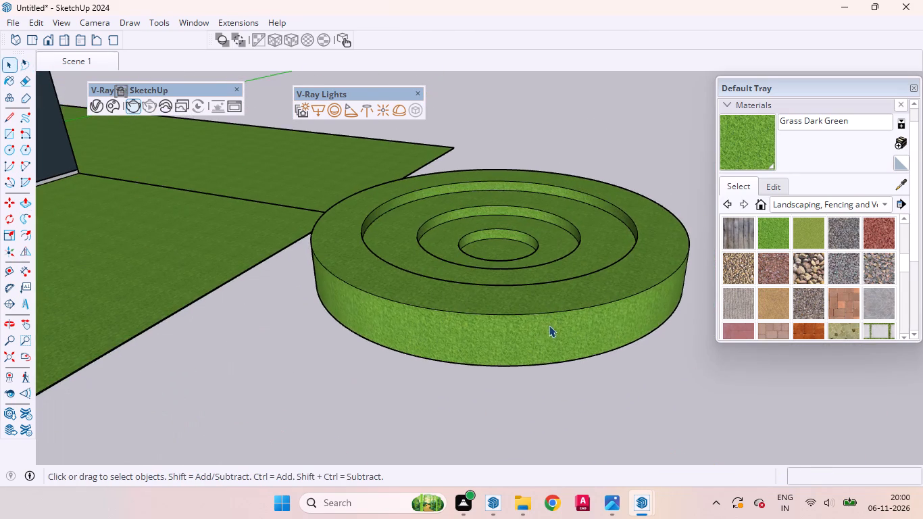
middle_click_drag(522, 359, 395, 191)
scroll(517, 228, "up", 8)
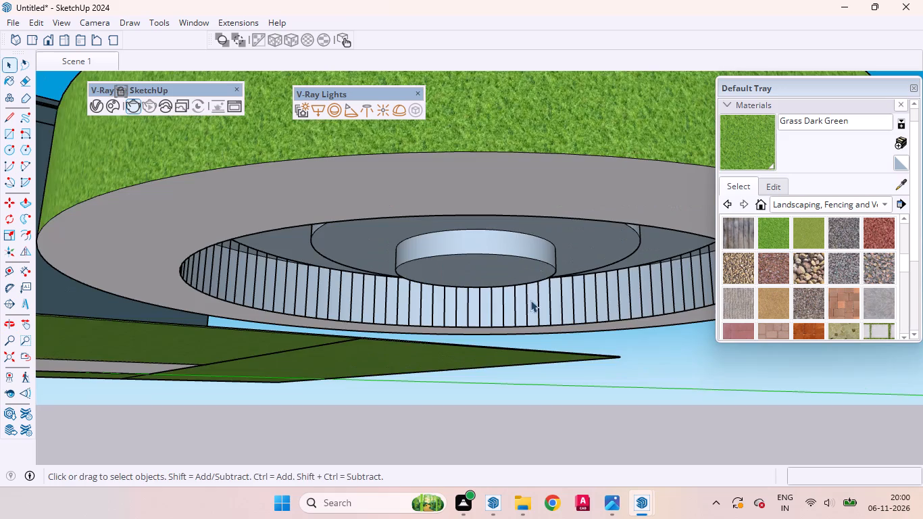
middle_click_drag(528, 300, 618, 242)
scroll(549, 359, "down", 7)
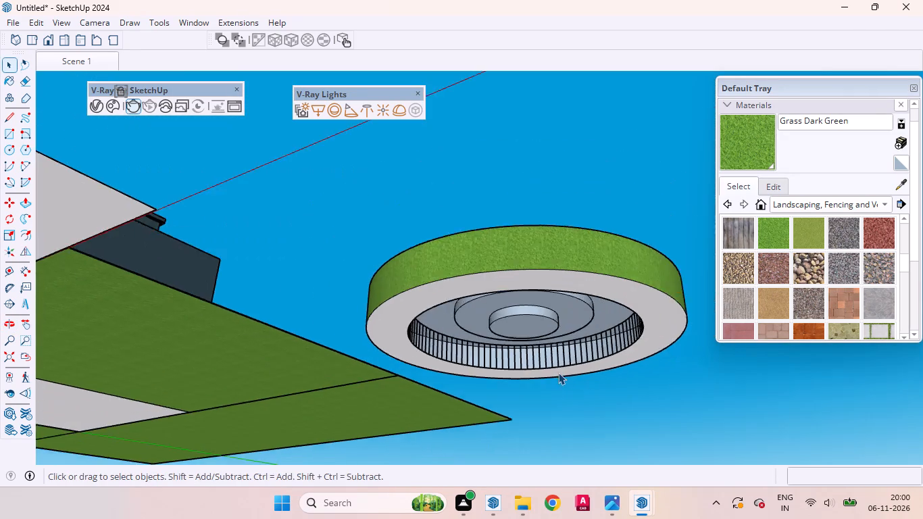
scroll(558, 372, "down", 2)
middle_click_drag(532, 320, 579, 417)
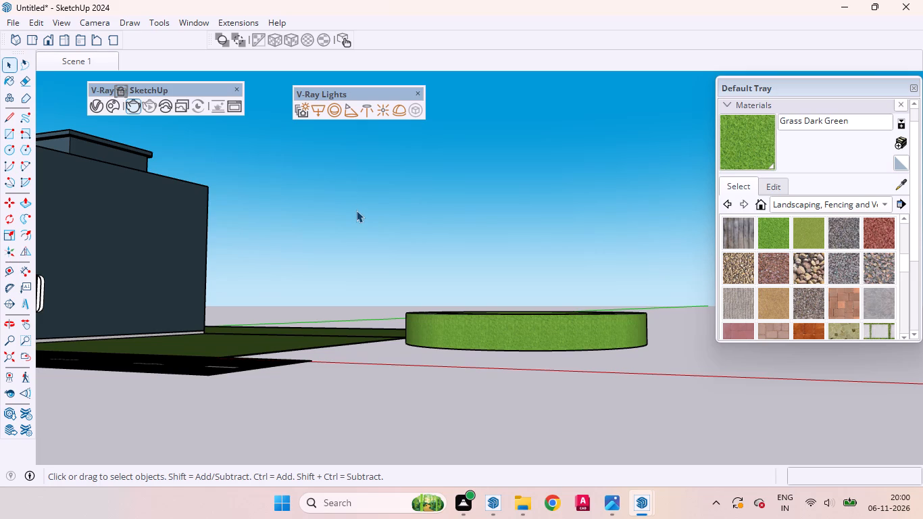
scroll(664, 399, "down", 3)
scroll(881, 443, "down", 8)
scroll(569, 307, "up", 2)
scroll(571, 308, "down", 8)
middle_click_drag(449, 308, 618, 429)
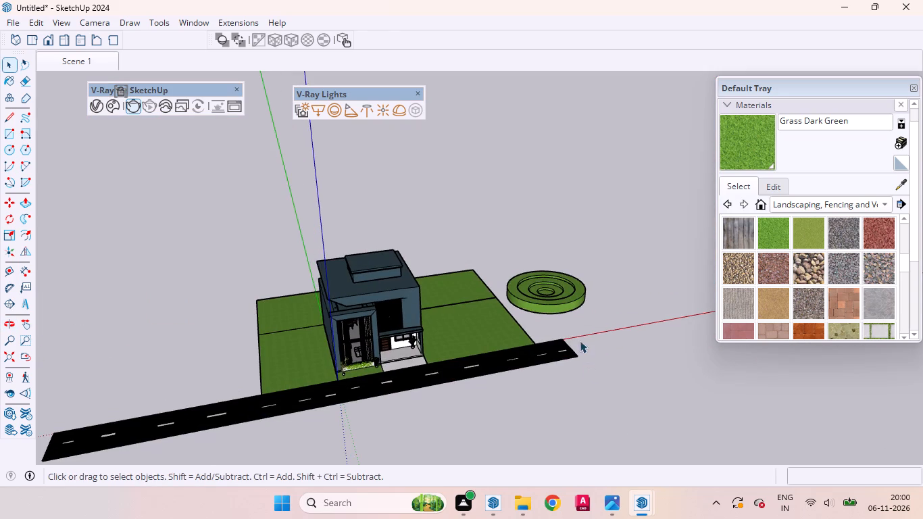
Delete the entire stepped circular form beside the lawn, including the short vertical edges remaining from its inner wall.
scroll(559, 314, "up", 11)
left_click_drag(613, 333, 499, 202)
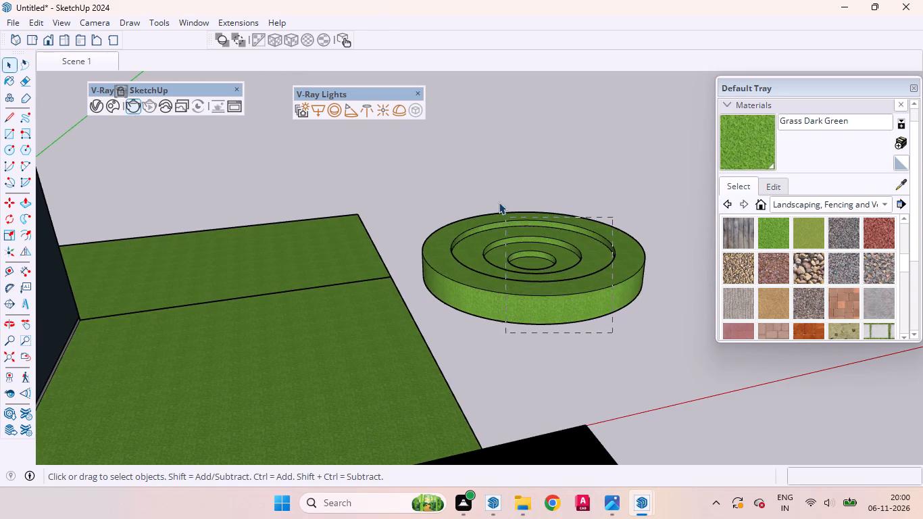
left_click_drag(499, 202, 490, 189)
key("Delete")
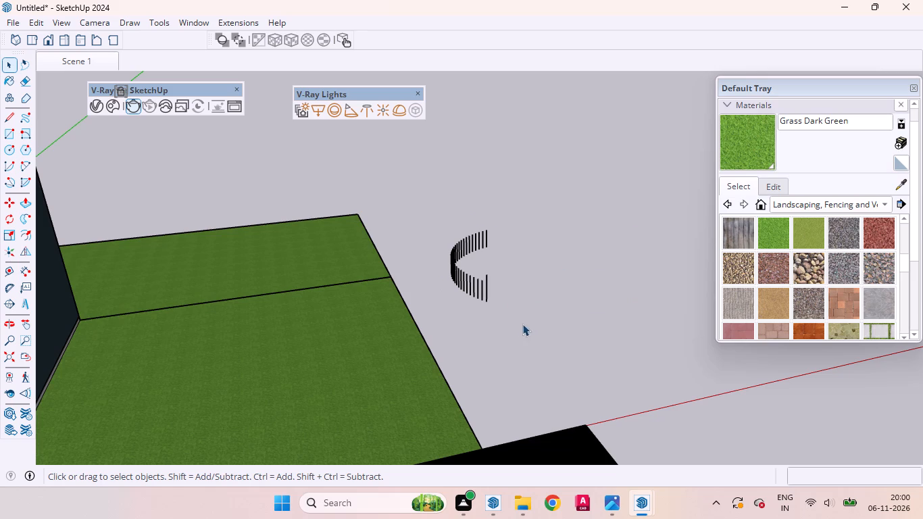
left_click_drag(517, 324, 440, 200)
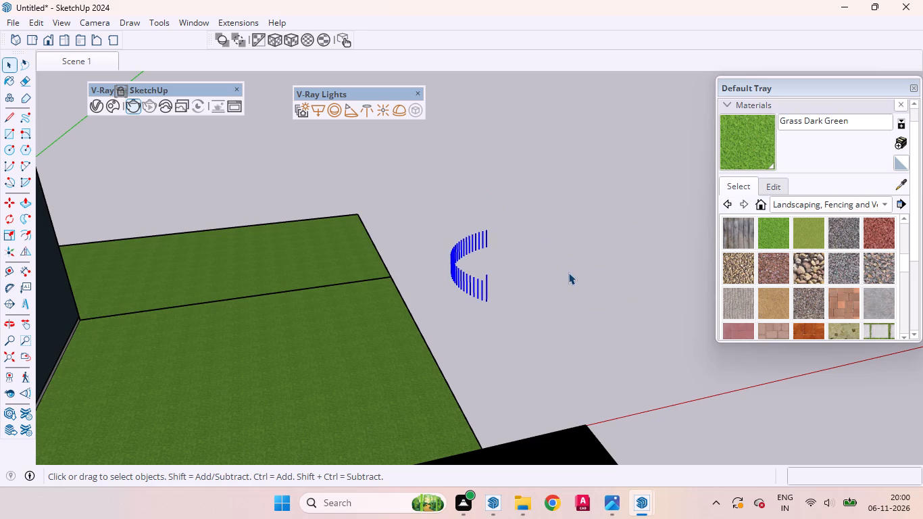
key("Delete")
left_click(559, 270)
Restore the saved Scene 1 view of the house.
scroll(571, 218, "down", 8)
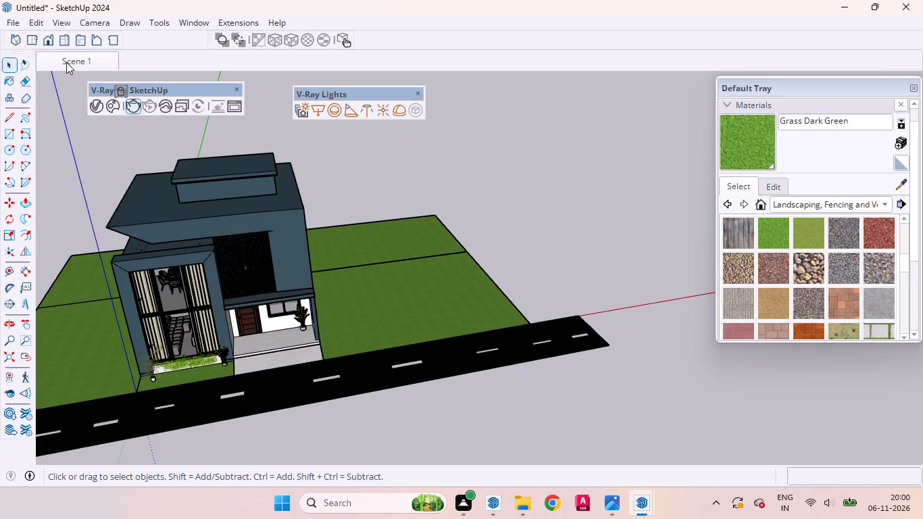
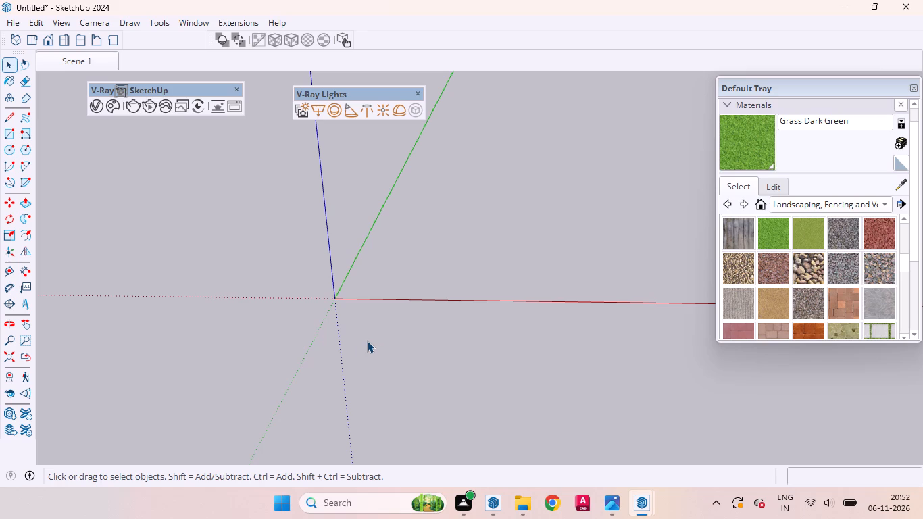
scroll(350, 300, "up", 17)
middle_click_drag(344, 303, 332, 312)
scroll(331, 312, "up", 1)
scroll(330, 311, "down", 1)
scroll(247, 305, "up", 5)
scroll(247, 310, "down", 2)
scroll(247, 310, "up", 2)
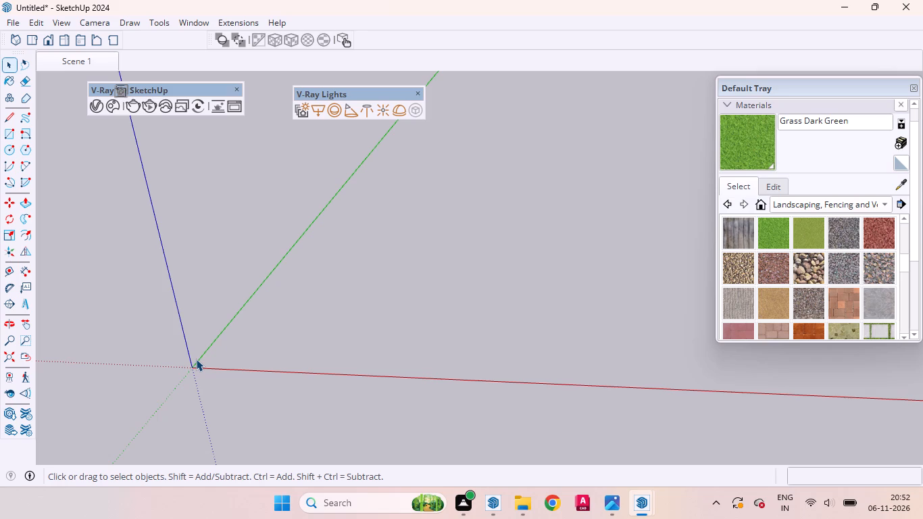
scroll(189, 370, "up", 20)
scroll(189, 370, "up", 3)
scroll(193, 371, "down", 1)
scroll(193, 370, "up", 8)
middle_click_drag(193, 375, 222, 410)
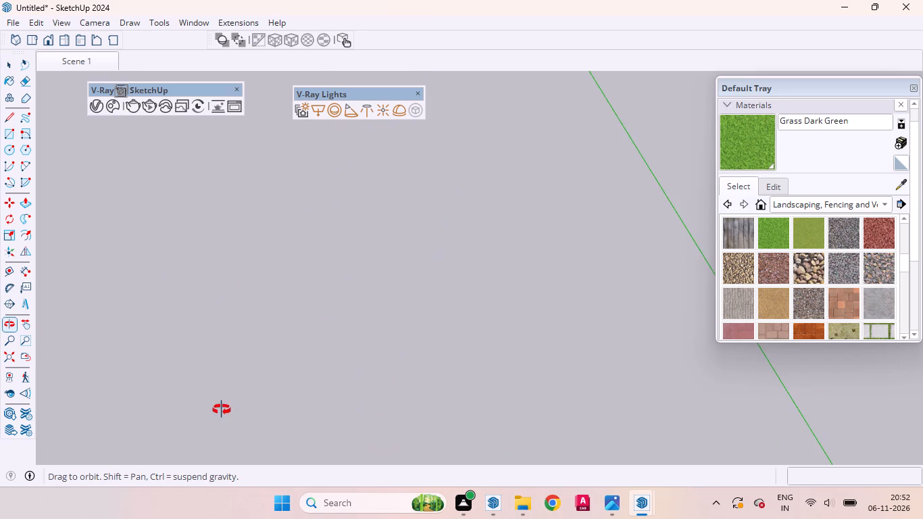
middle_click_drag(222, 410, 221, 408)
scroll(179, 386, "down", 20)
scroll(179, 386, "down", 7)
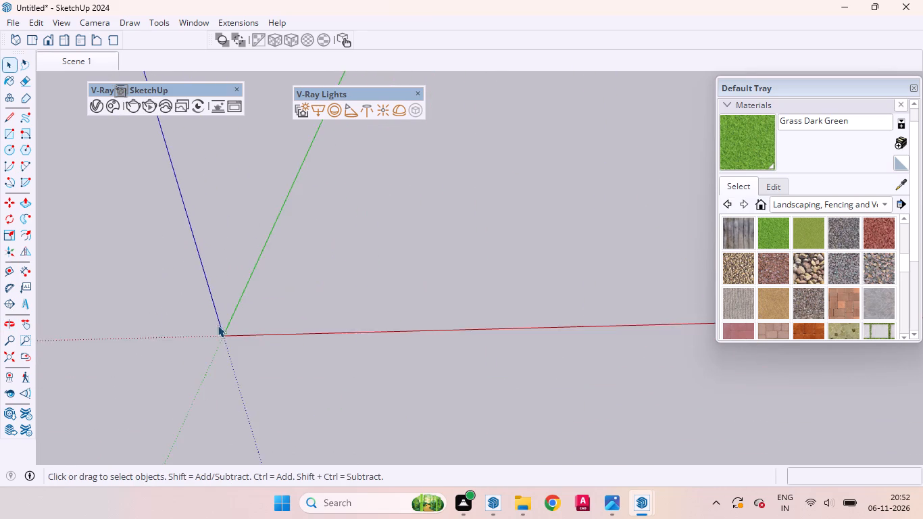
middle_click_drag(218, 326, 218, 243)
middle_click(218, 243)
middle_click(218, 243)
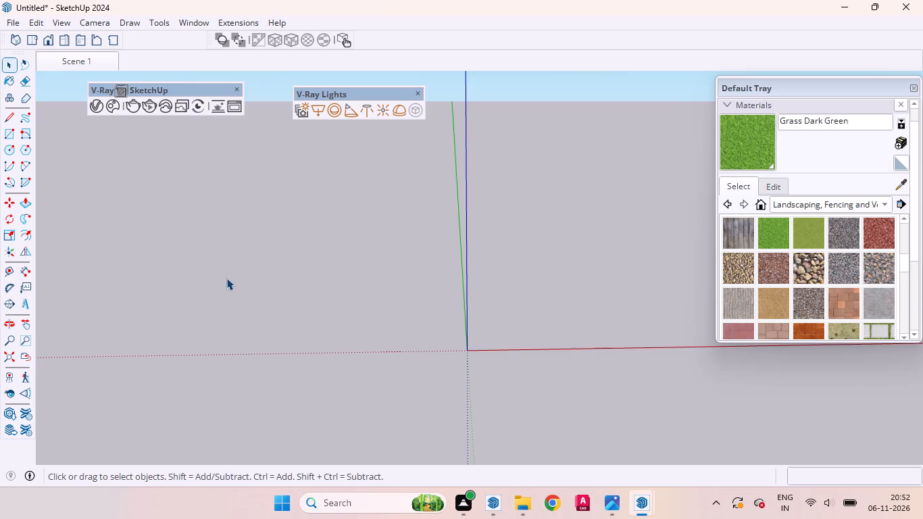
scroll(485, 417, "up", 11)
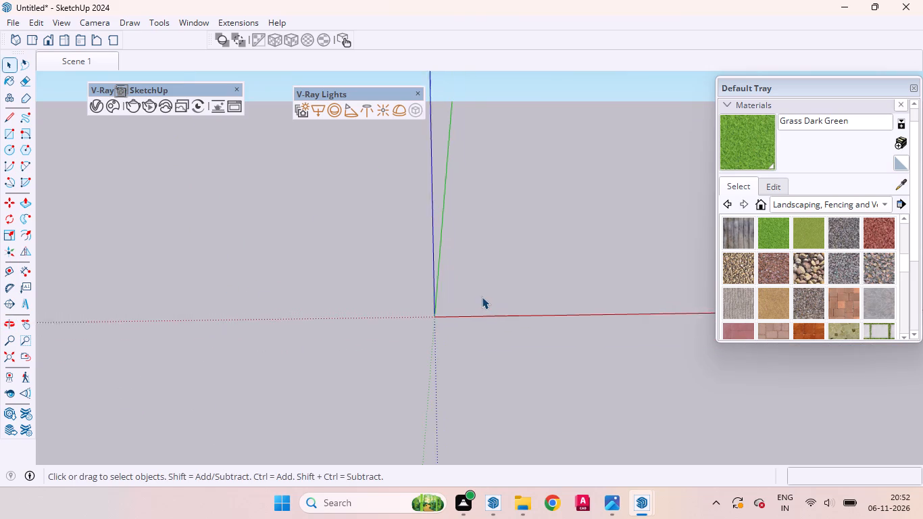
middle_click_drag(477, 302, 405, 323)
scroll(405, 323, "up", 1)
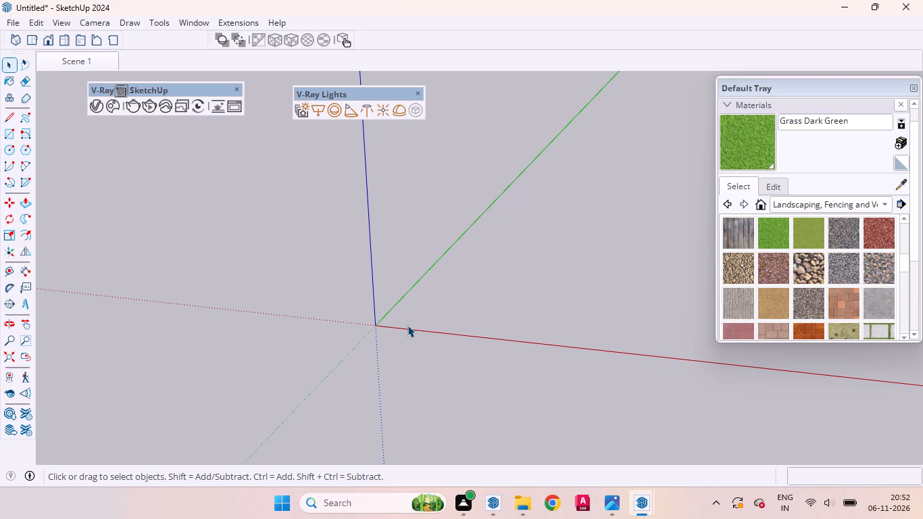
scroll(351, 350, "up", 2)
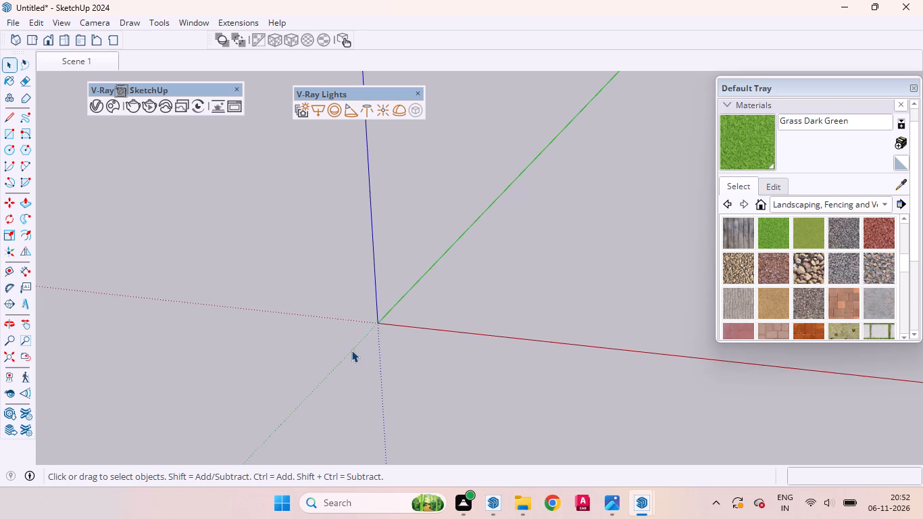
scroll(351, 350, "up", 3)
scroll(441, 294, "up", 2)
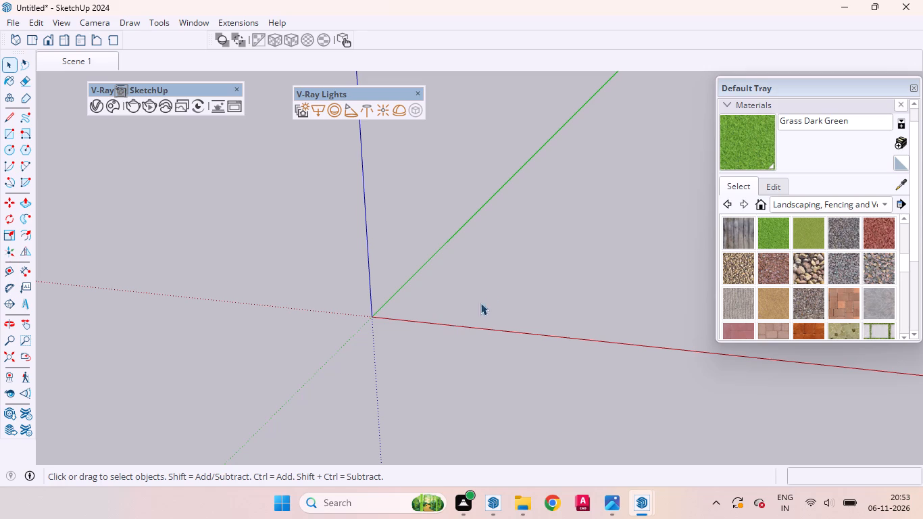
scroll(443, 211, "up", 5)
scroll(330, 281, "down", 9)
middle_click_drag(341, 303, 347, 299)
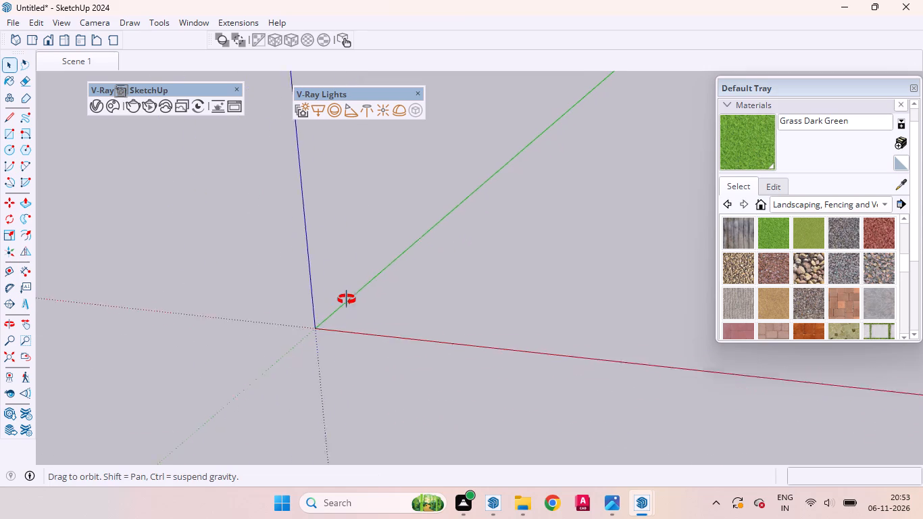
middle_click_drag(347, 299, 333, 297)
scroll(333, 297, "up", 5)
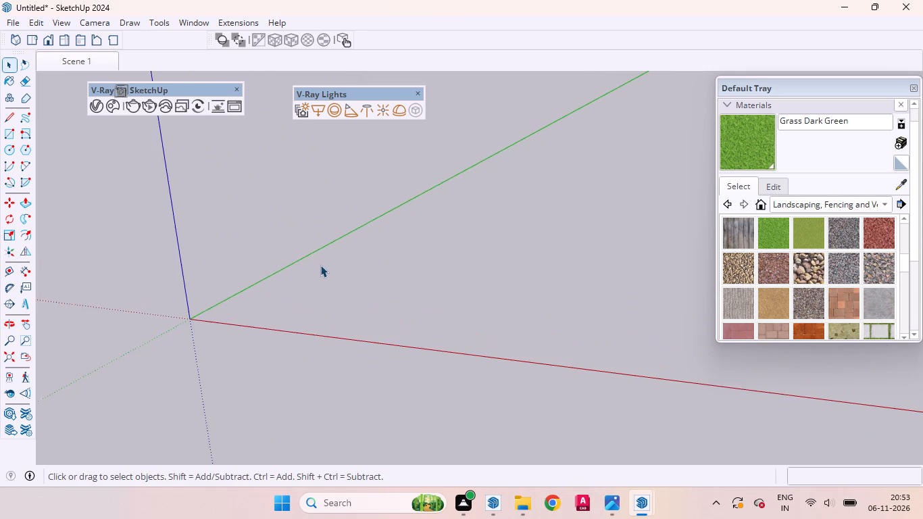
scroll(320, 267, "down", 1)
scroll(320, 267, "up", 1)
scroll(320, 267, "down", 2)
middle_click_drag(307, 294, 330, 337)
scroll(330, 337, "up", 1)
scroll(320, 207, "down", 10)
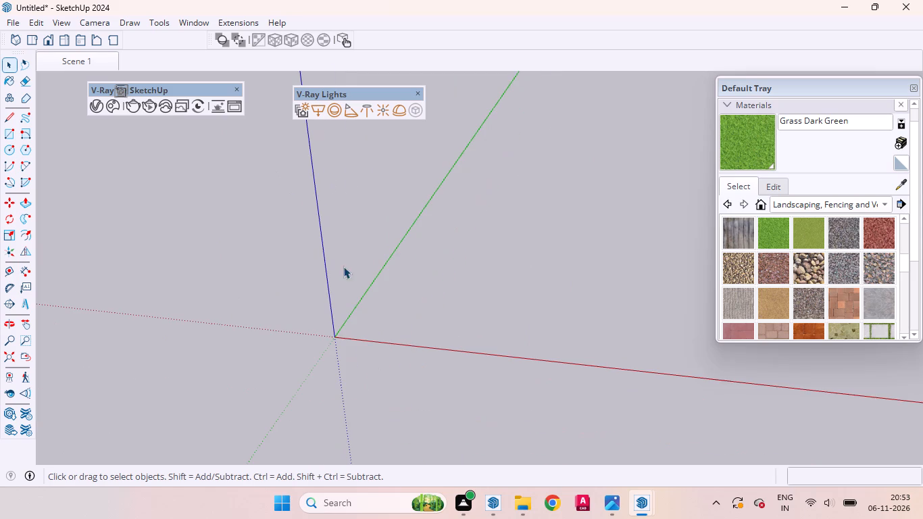
Draw a 10' by 10' rectangle on the ground plane with its first corner at the origin.
key("r")
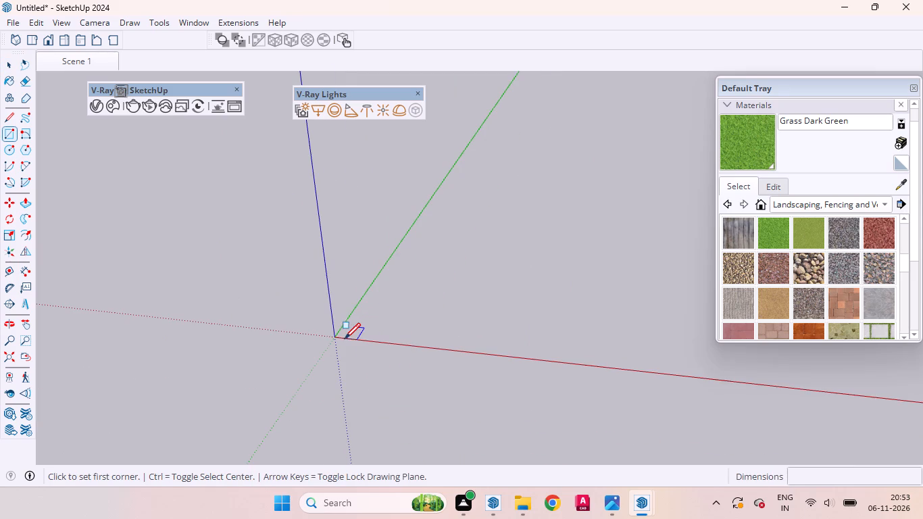
left_click(339, 335)
key("1")
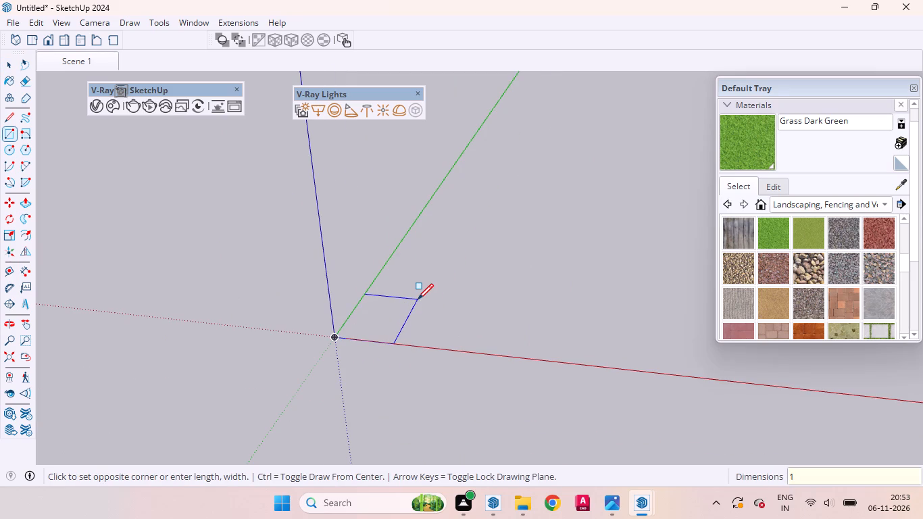
type("0'")
key("comma")
type("10")
key("apostrophe")
key("Return")
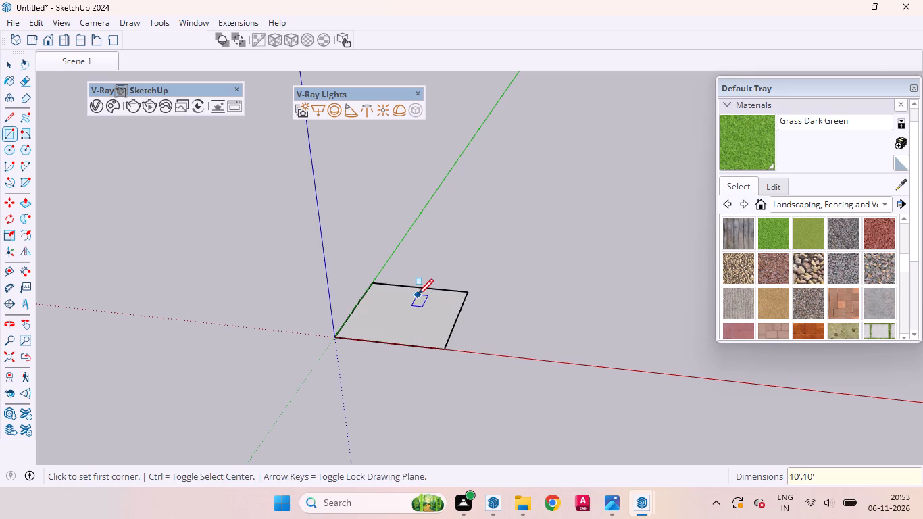
key("space")
Push/Pull the square face up 6" to form a slab.
left_click(430, 297)
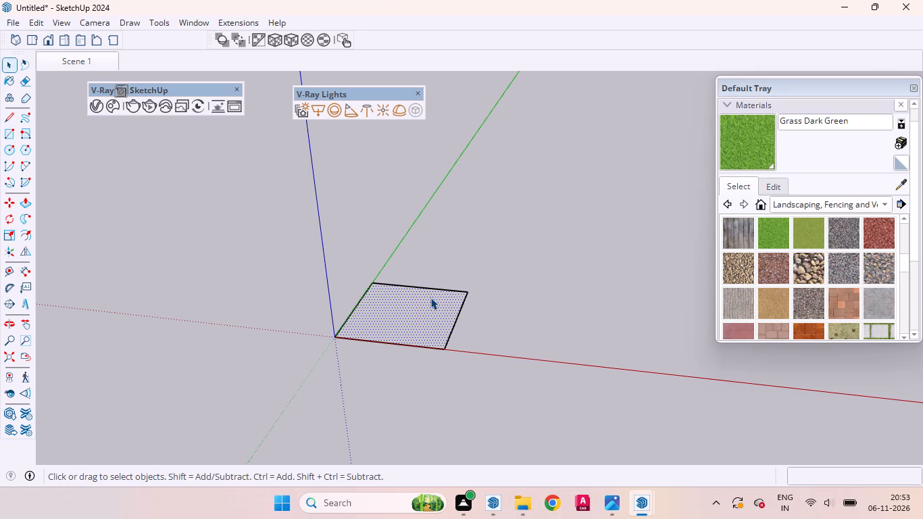
key("p")
left_click(430, 297)
key("6")
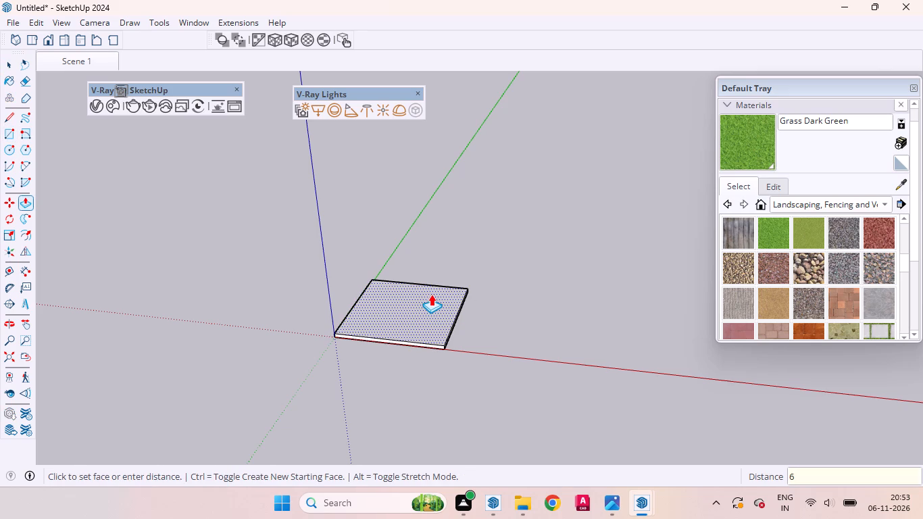
key("Return")
key("space")
Select the whole slab with all its faces and edges and make it a group.
triple_click(427, 324)
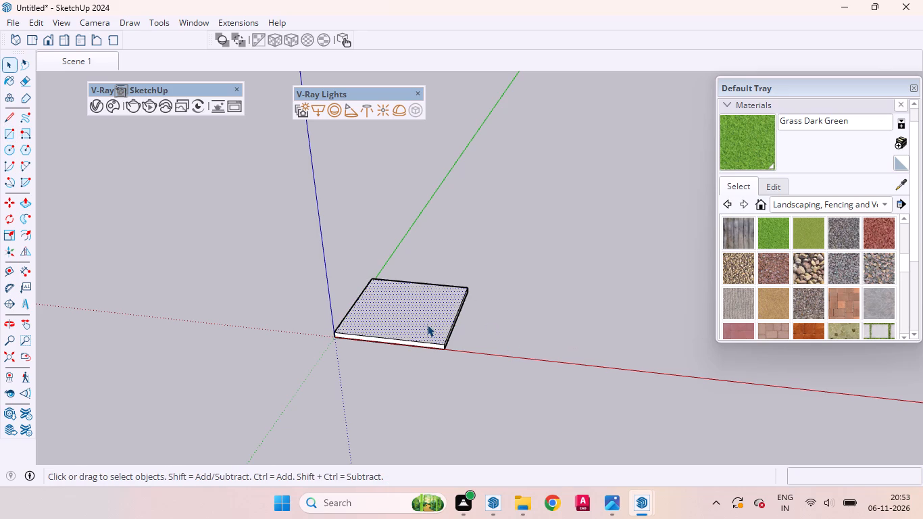
right_click(427, 324)
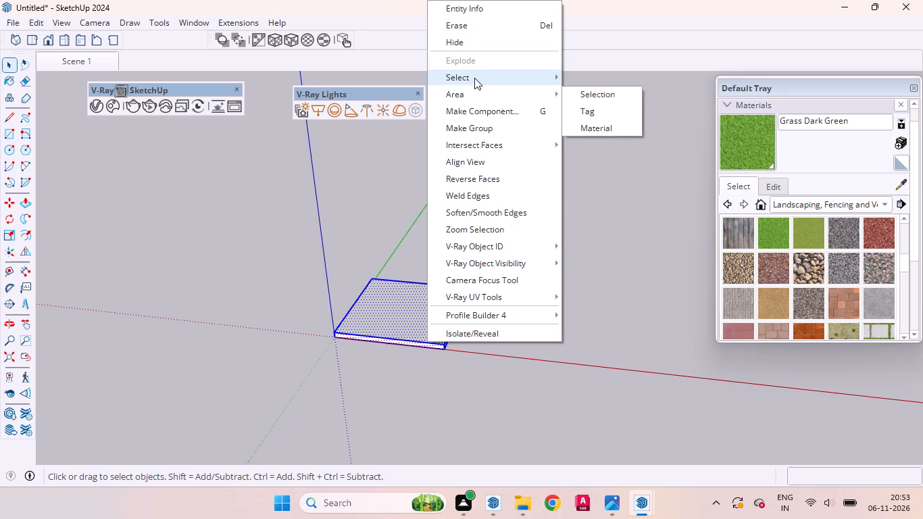
left_click(476, 130)
left_click(492, 287)
Place a guide line 4.5" inward from the slab's top edge that runs along the green axis.
scroll(466, 326, "up", 1)
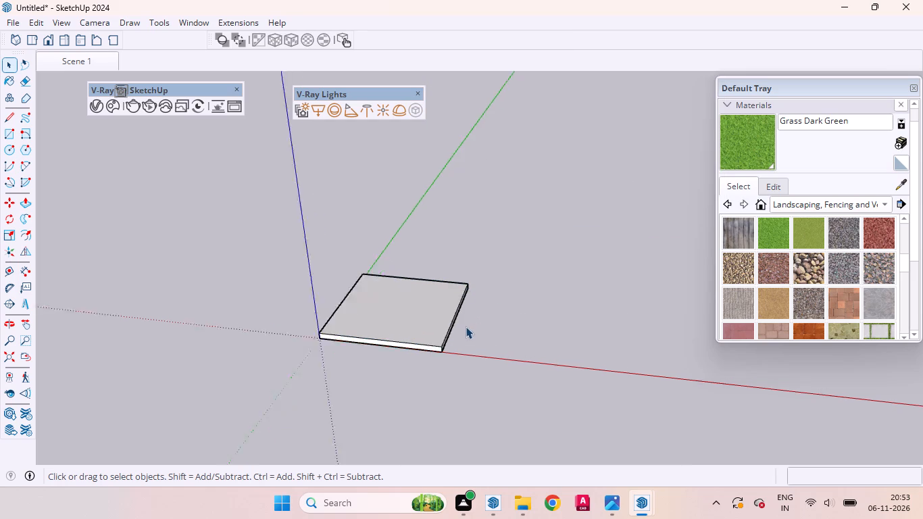
scroll(466, 326, "up", 11)
middle_click_drag(431, 353, 443, 453)
scroll(433, 323, "down", 11)
middle_click_drag(461, 327, 477, 351)
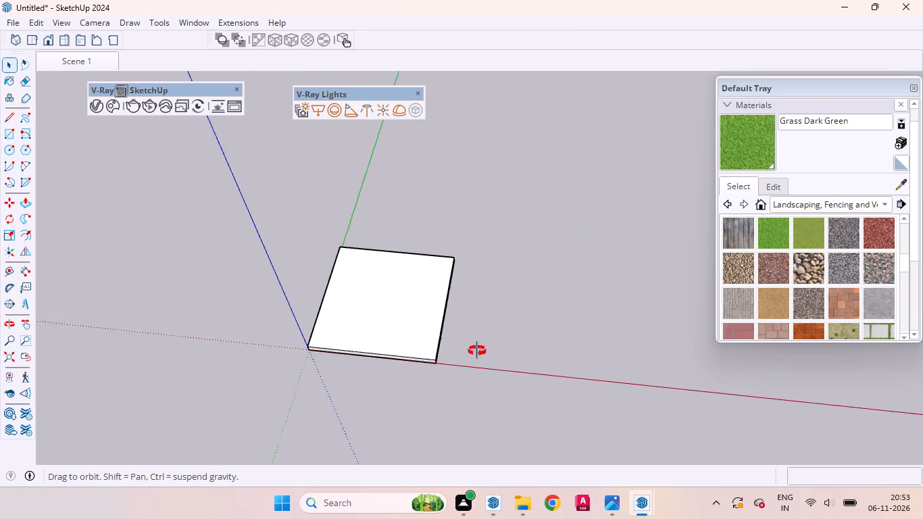
middle_click_drag(477, 351, 495, 365)
scroll(294, 285, "up", 16)
middle_click(366, 285)
scroll(366, 290, "up", 1)
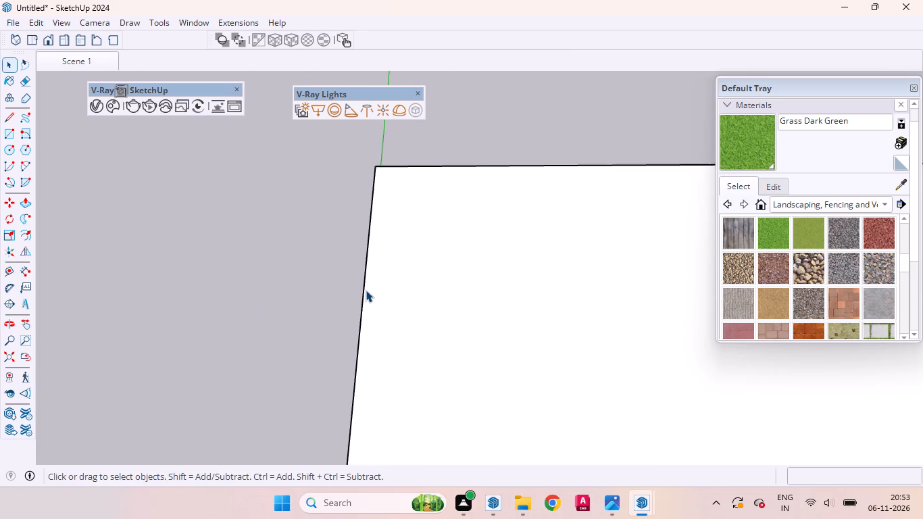
key("t")
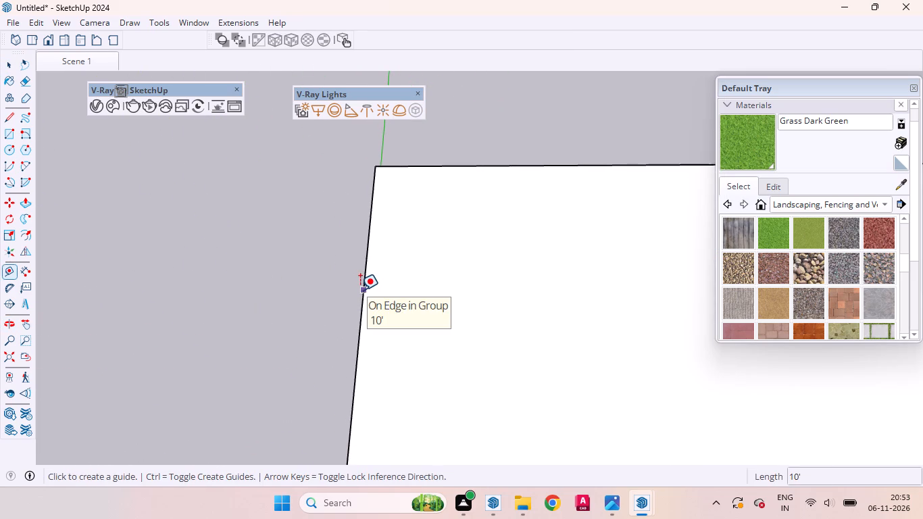
left_click(360, 290)
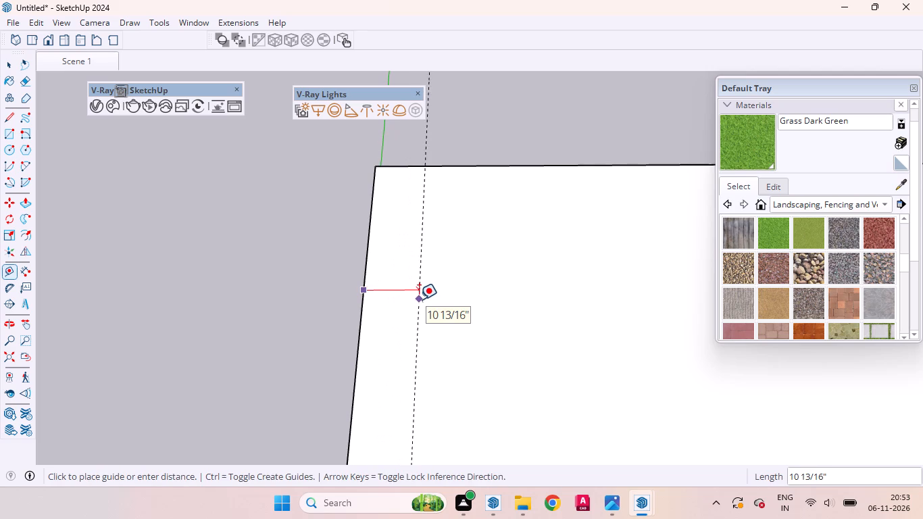
key("4")
key("period")
key("5")
key("Return")
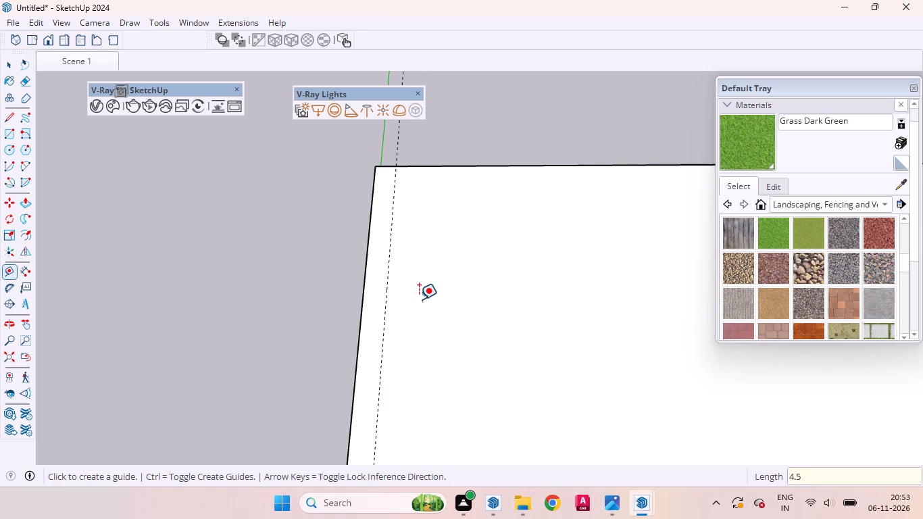
Add guide lines 4.5" inward from the slab's edge opposite the green axis and its edge opposite the red axis.
scroll(272, 386, "down", 12)
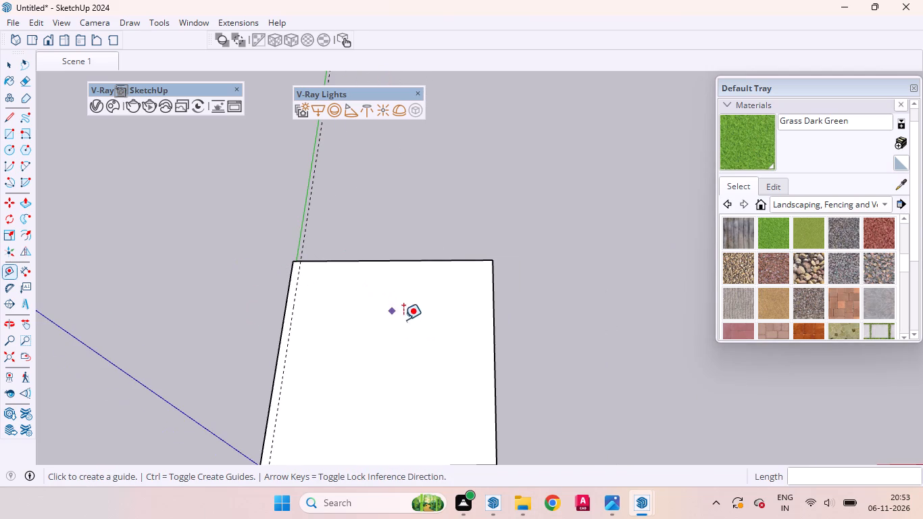
middle_click_drag(439, 347, 306, 439)
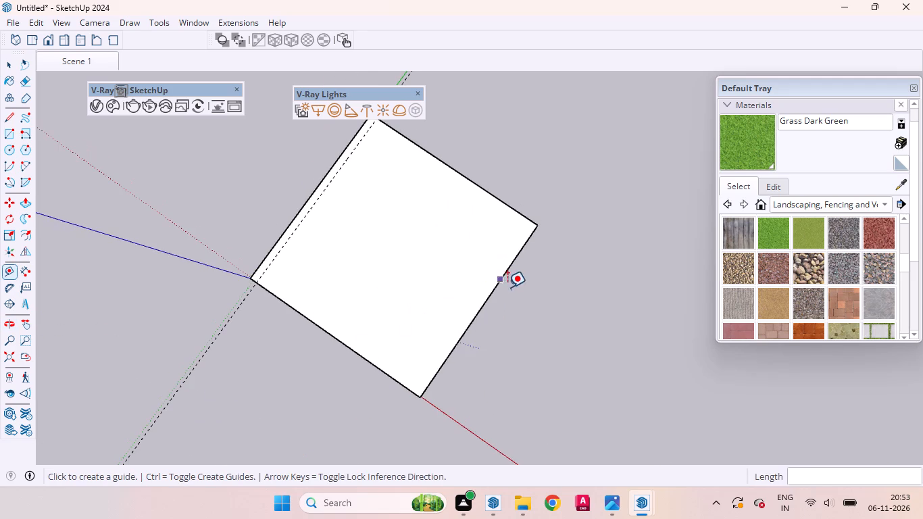
left_click(503, 275)
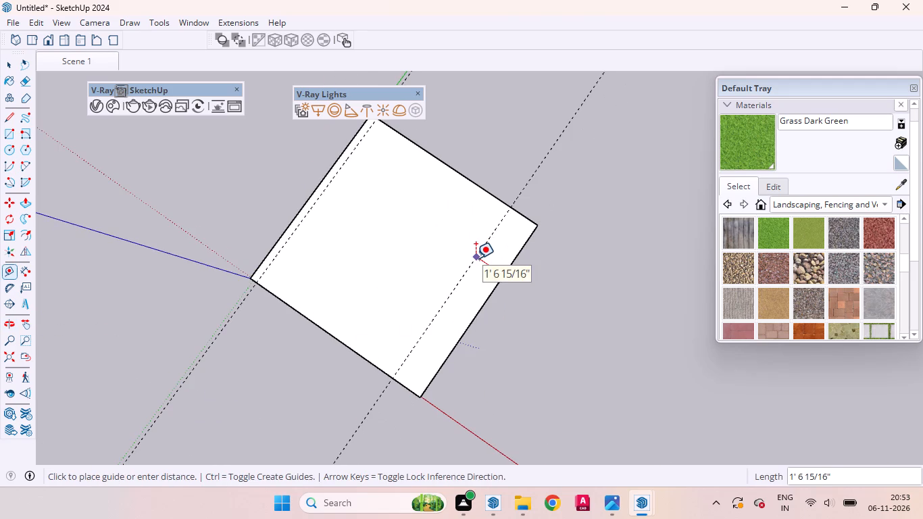
key("4")
key("period")
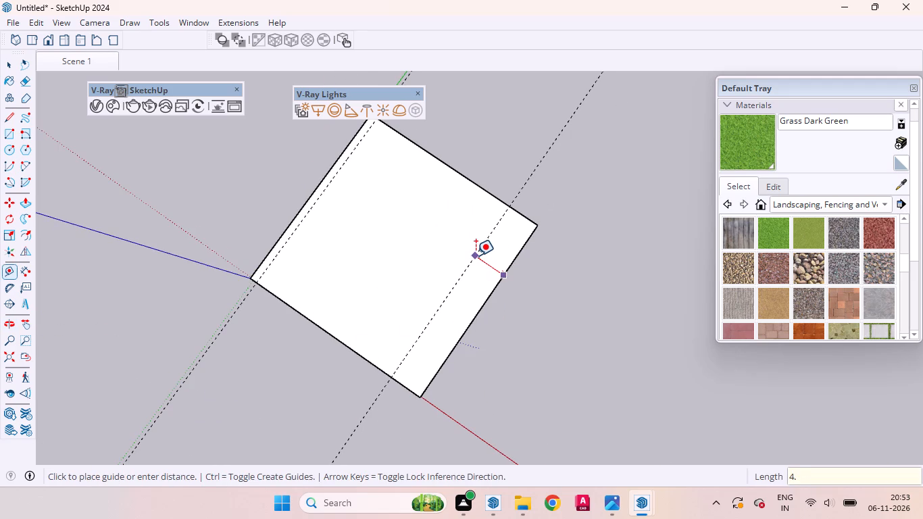
key("5")
key("Return")
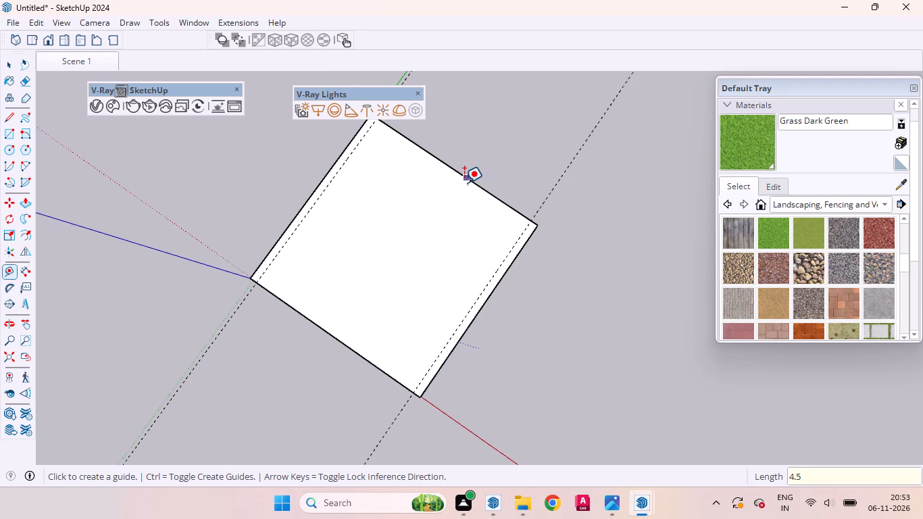
left_click(464, 182)
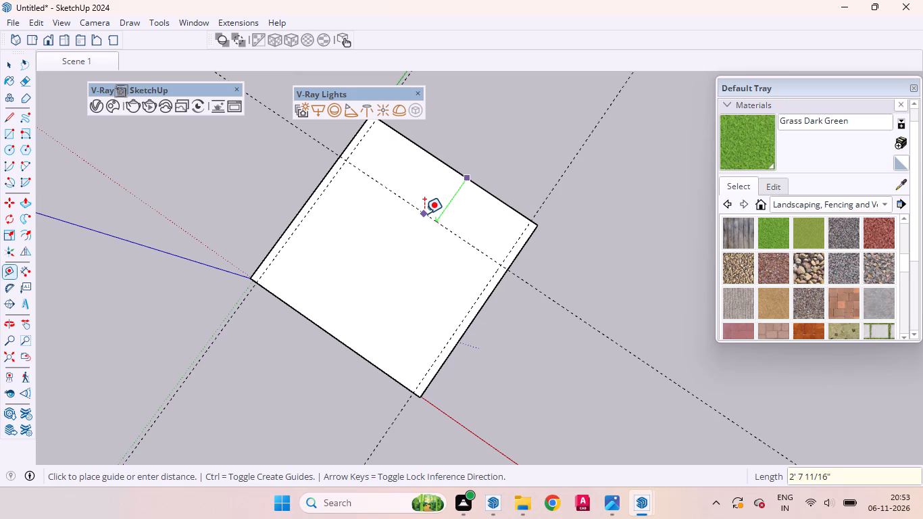
key("4")
type(".5")
key("Return")
key("space")
Create a new empty group for drawing on top of the slab.
right_click(524, 289)
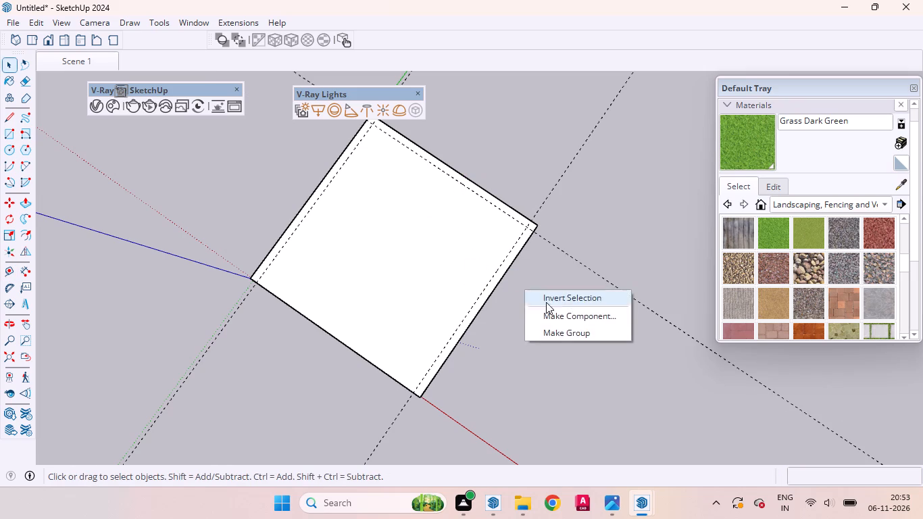
left_click(562, 327)
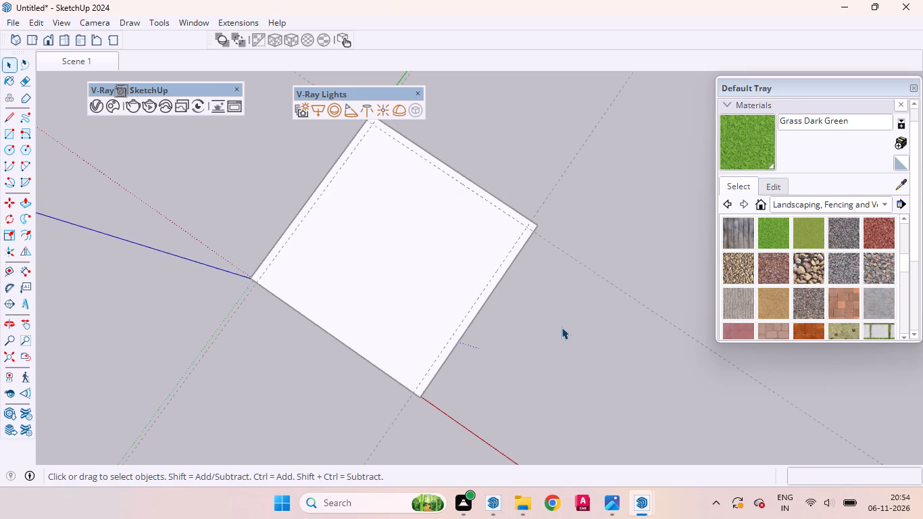
Draw a 4 1/2" by 9' 7 1/2" rectangle between the guide and the slab's edge opposite the green axis.
key("r")
scroll(532, 197, "up", 9)
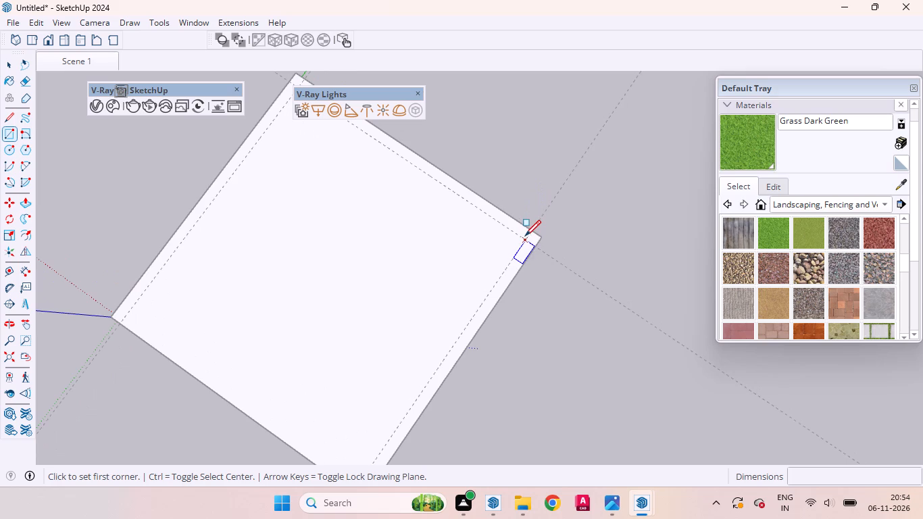
left_click(525, 236)
scroll(481, 318, "down", 12)
scroll(409, 379, "up", 4)
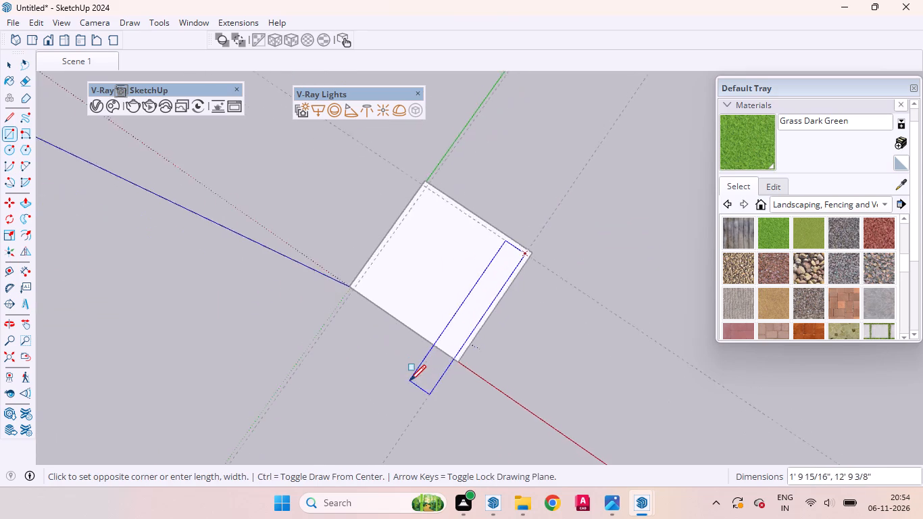
scroll(410, 380, "up", 19)
left_click(472, 356)
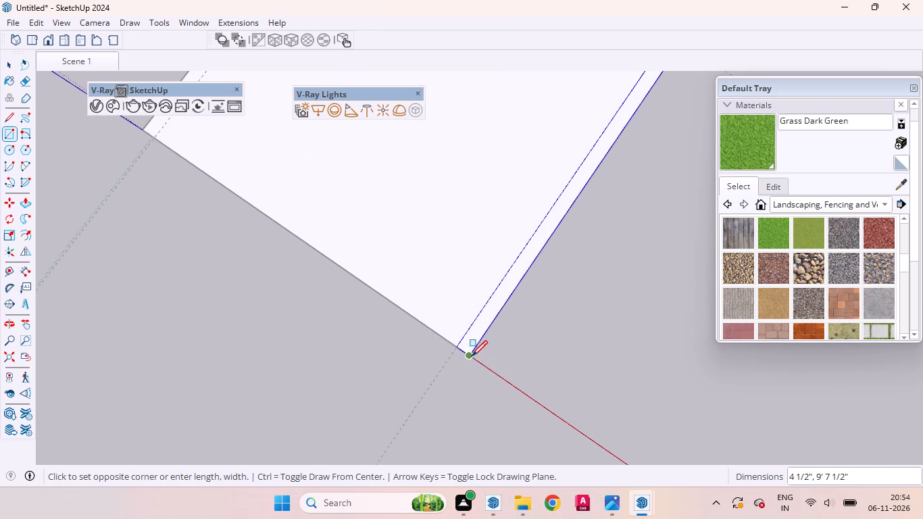
Extrude the strip opposite the green axis 9' upward as a wall and leave its group.
key("p")
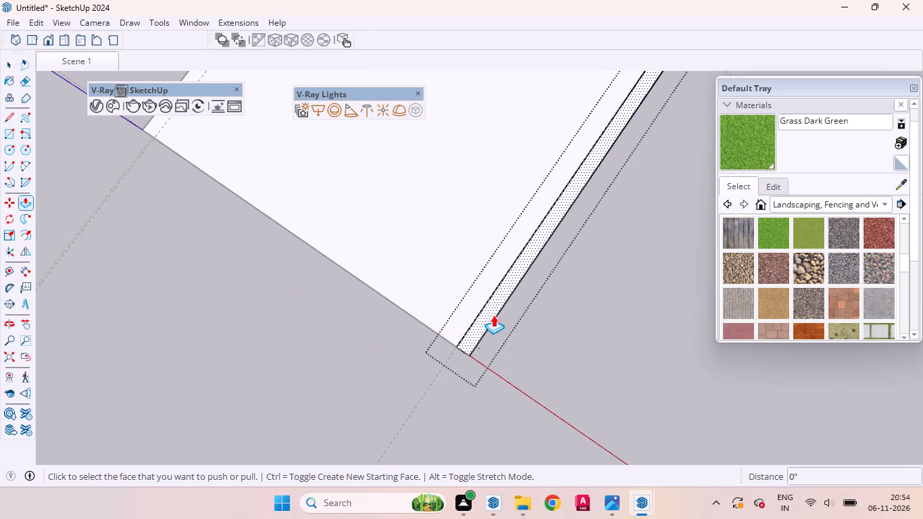
left_click_drag(493, 315, 506, 291)
type("9'")
key("Return")
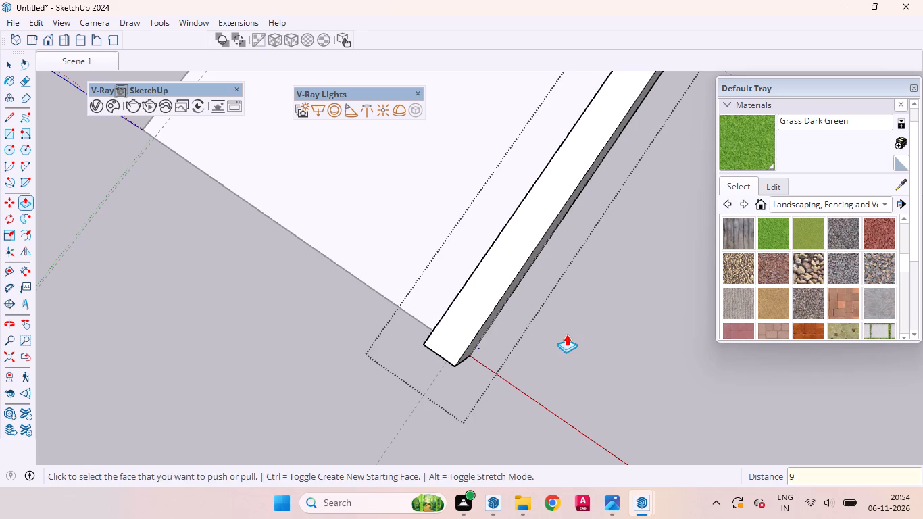
key("space")
scroll(503, 303, "down", 4)
middle_click_drag(484, 335, 805, 127)
scroll(496, 300, "down", 11)
left_click(545, 395)
In a new group, draw a 9' 7 1/2" by 4 1/2" rectangle along the slab's edge on the green axis.
right_click(512, 368)
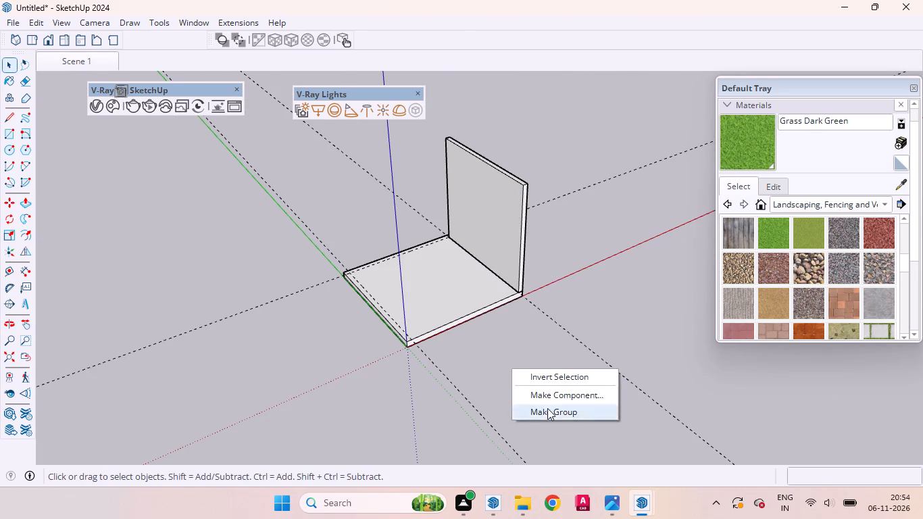
left_click(547, 412)
key("r")
scroll(378, 316, "up", 4)
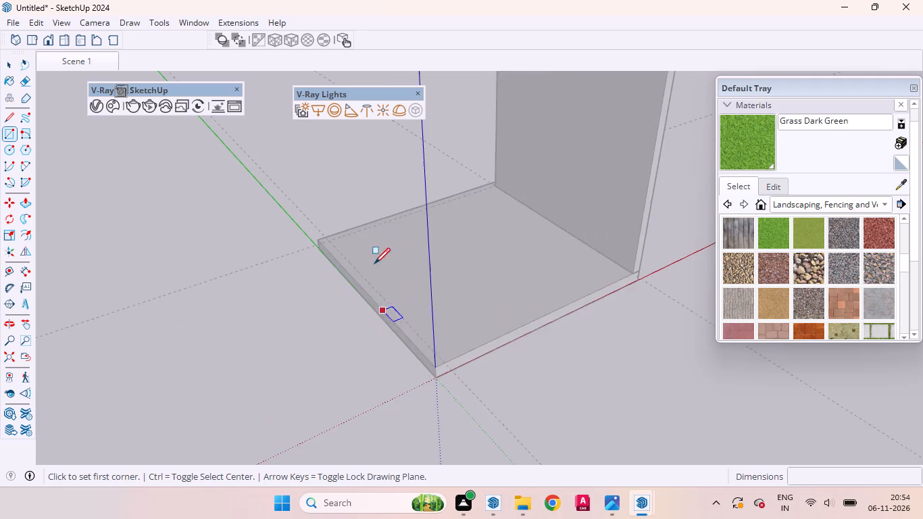
scroll(374, 264, "up", 11)
left_click_drag(278, 247, 280, 258)
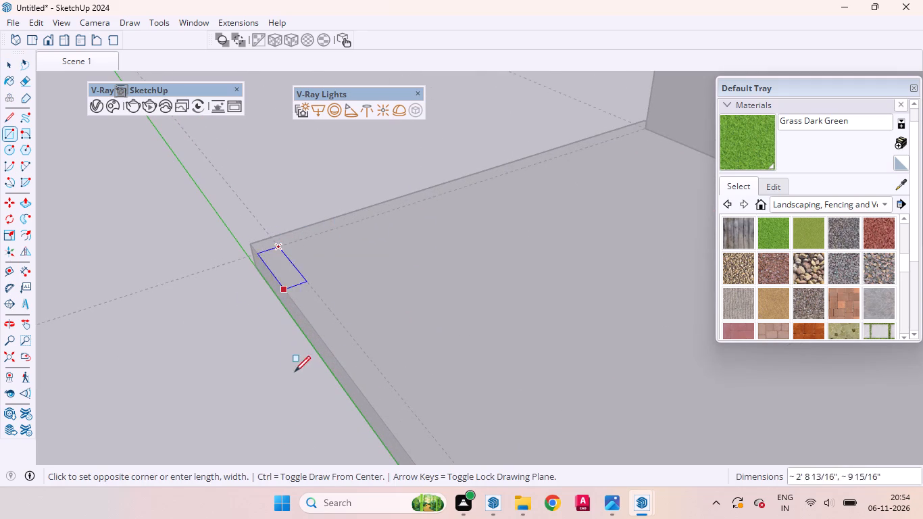
scroll(290, 309, "down", 16)
scroll(286, 272, "up", 1)
scroll(286, 272, "down", 2)
scroll(326, 342, "up", 16)
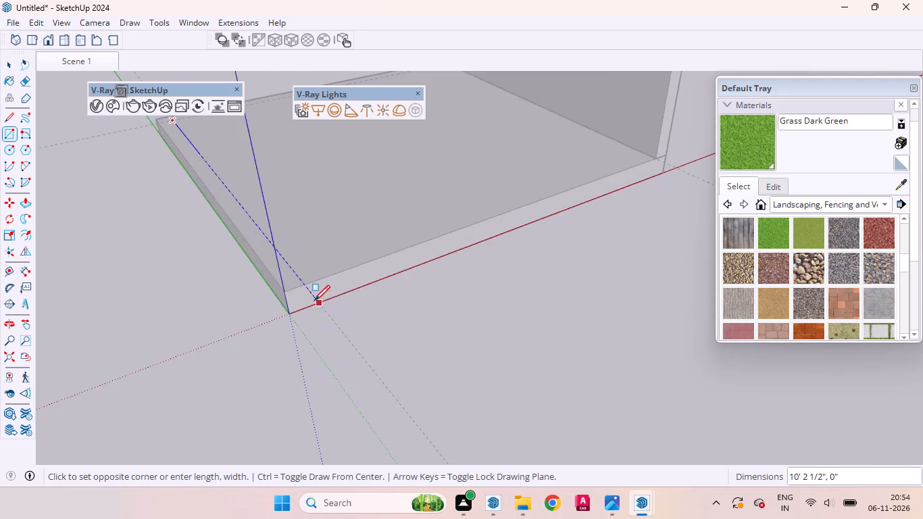
scroll(261, 285, "up", 9)
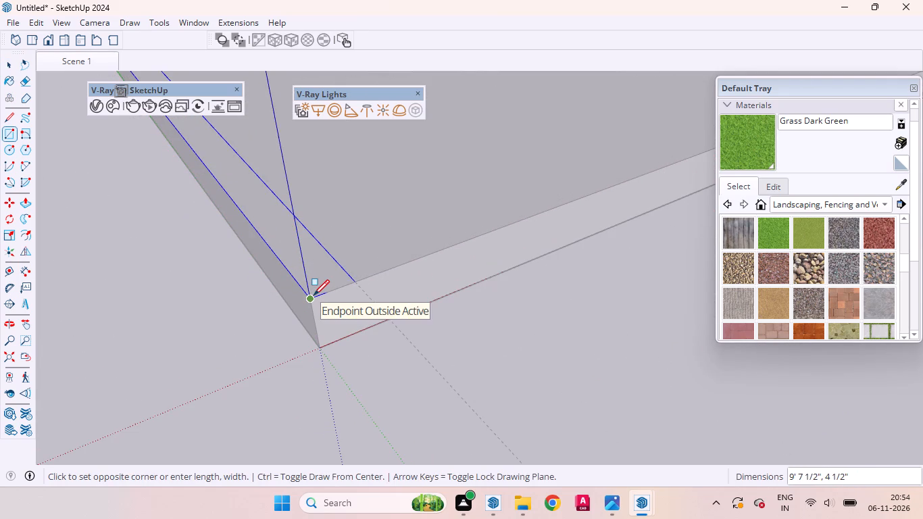
left_click(314, 295)
Extrude the strip along the green axis to the same 9' wall height and leave its group.
key("p")
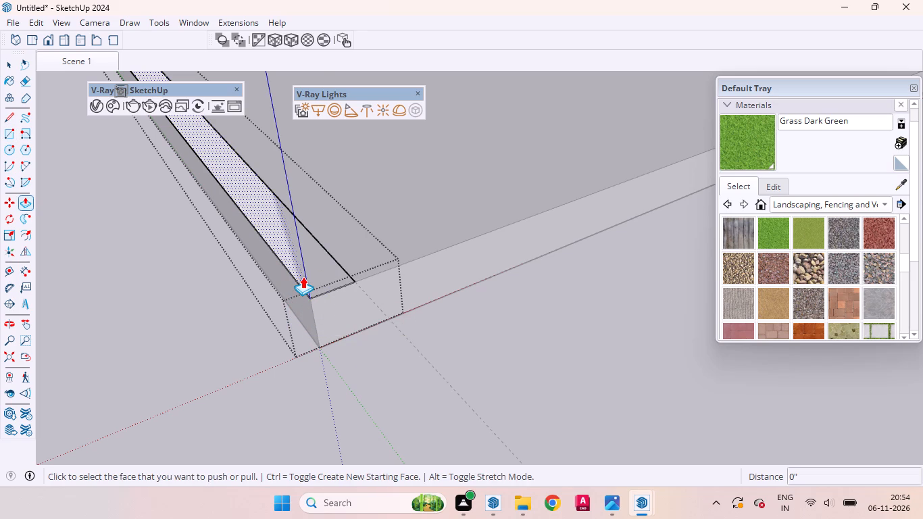
double_click(303, 276)
key("space")
scroll(518, 354, "down", 19)
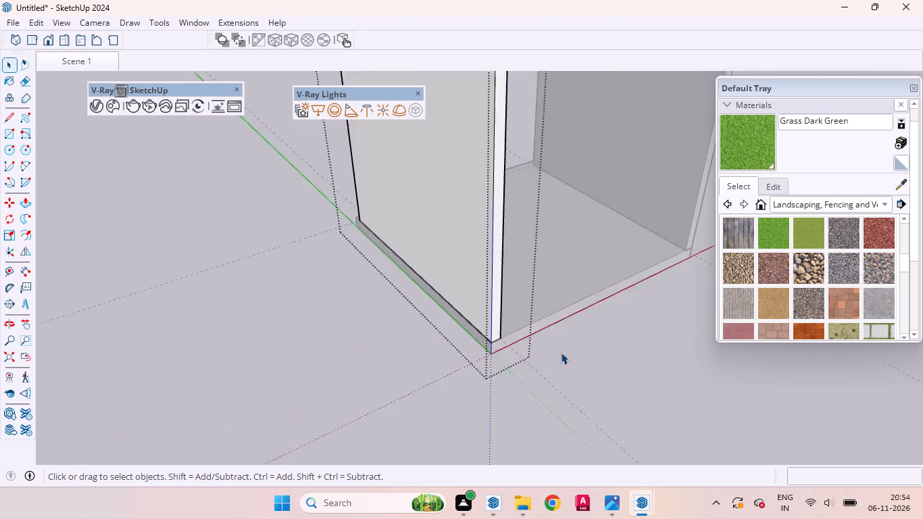
scroll(561, 352, "down", 7)
middle_click_drag(410, 366, 770, 443)
scroll(771, 438, "up", 1)
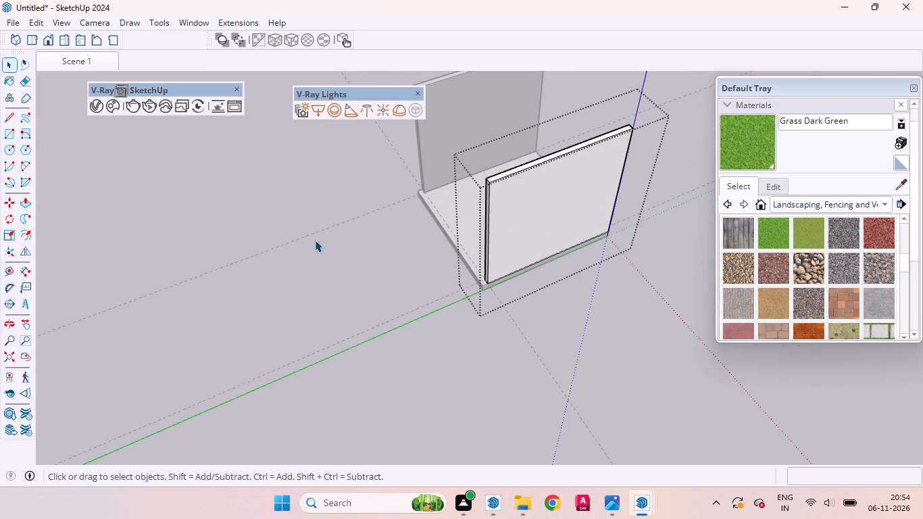
right_click(315, 240)
left_click(236, 247)
In a new group, draw a 10' by 4 1/2" rectangle along the slab's edge opposite the red axis.
right_click(338, 290)
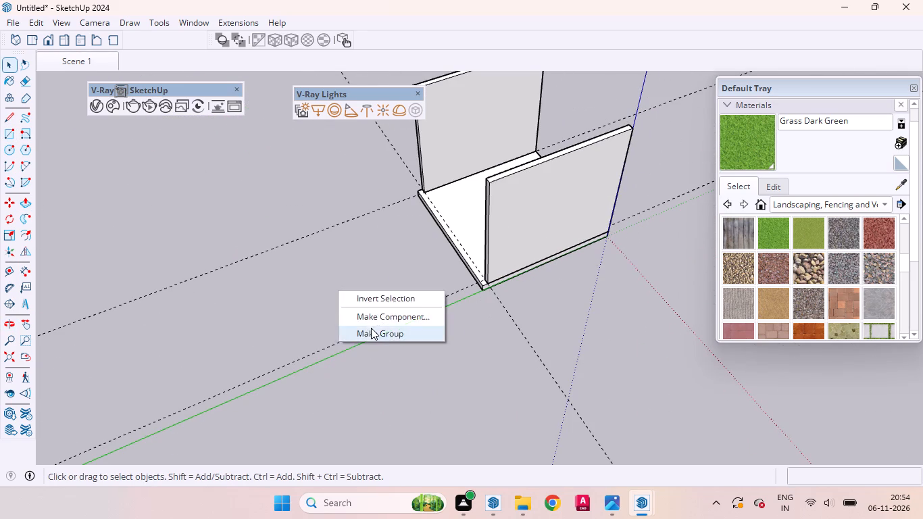
left_click(373, 328)
left_click(8, 129)
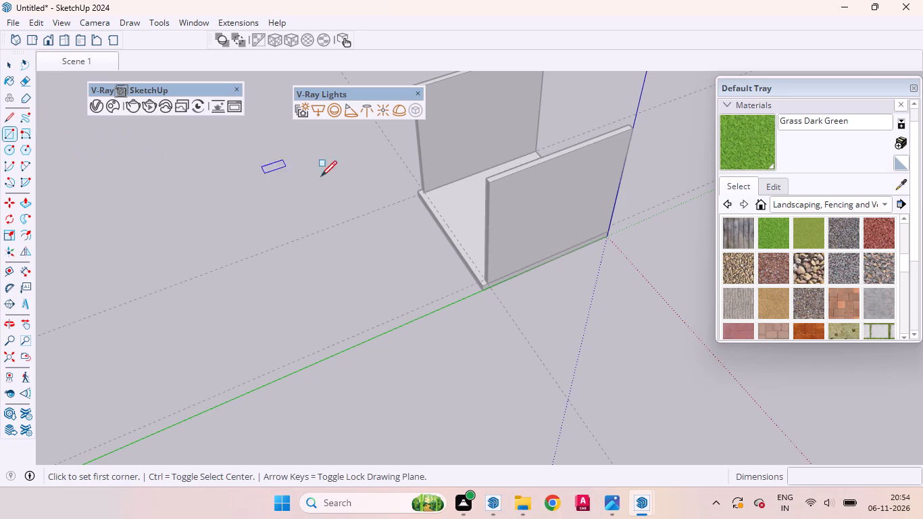
scroll(397, 190, "up", 19)
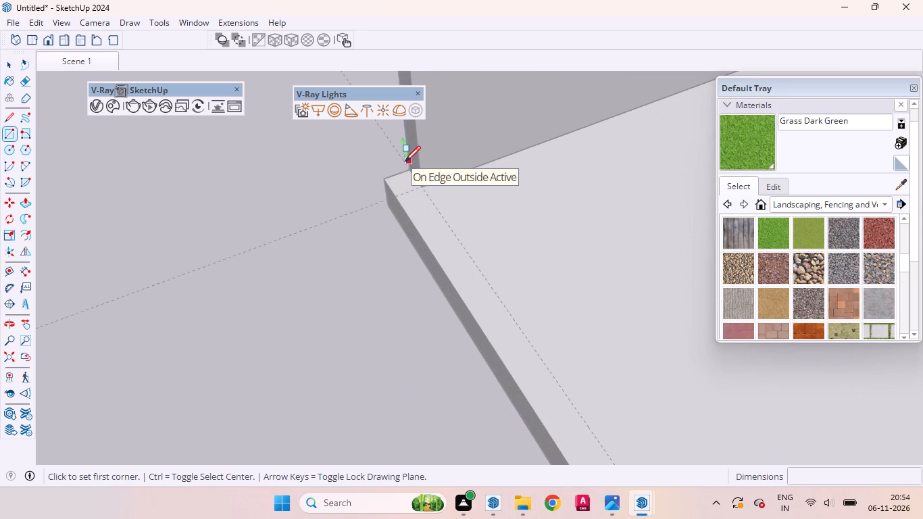
left_click(406, 173)
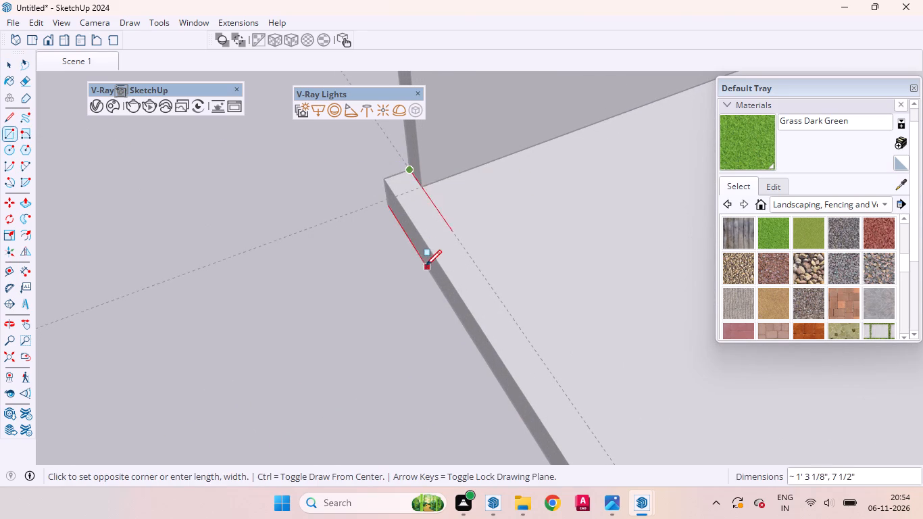
scroll(426, 264, "down", 19)
scroll(468, 326, "up", 9)
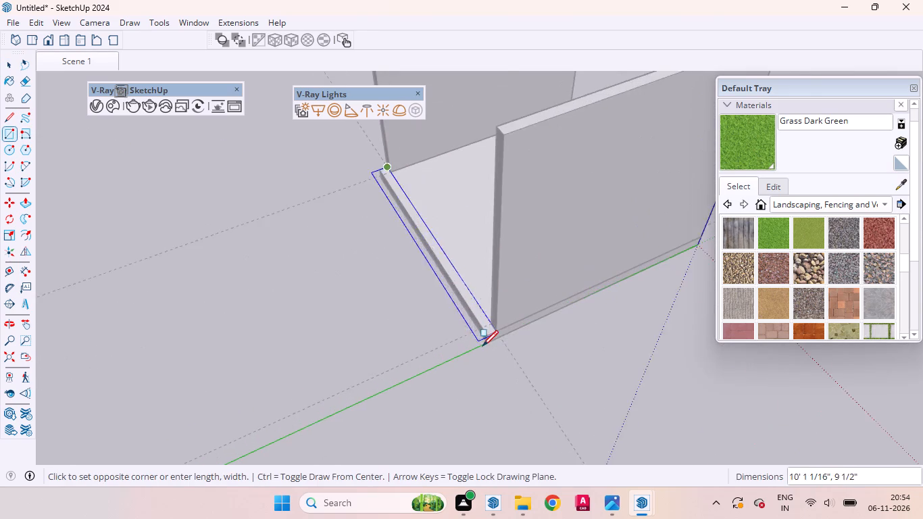
scroll(482, 346, "up", 18)
scroll(497, 324, "down", 2)
scroll(497, 324, "up", 1)
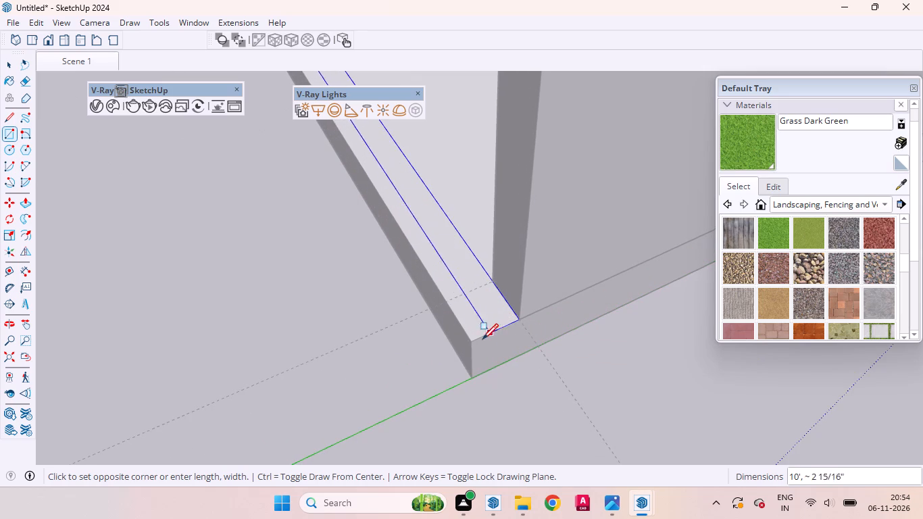
left_click(476, 340)
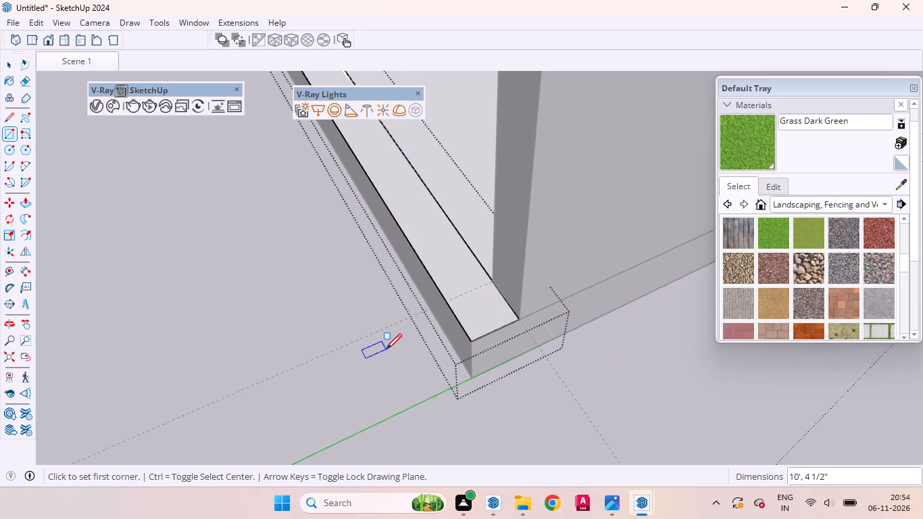
Extrude the 10' strip to the same 9' height as the back wall and leave its group.
key("p")
double_click(476, 316)
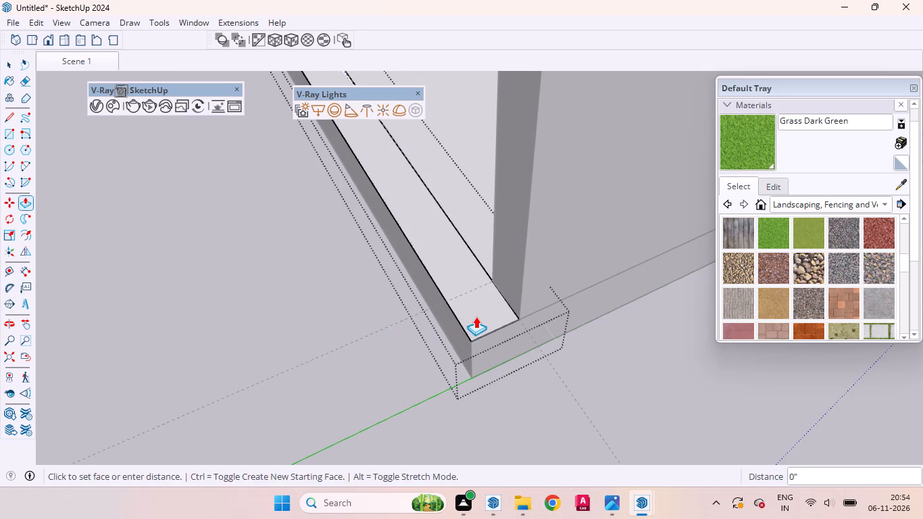
key("space")
scroll(299, 374, "down", 18)
scroll(389, 364, "up", 1)
scroll(391, 369, "down", 11)
middle_click_drag(490, 375, 102, 262)
left_click(614, 396)
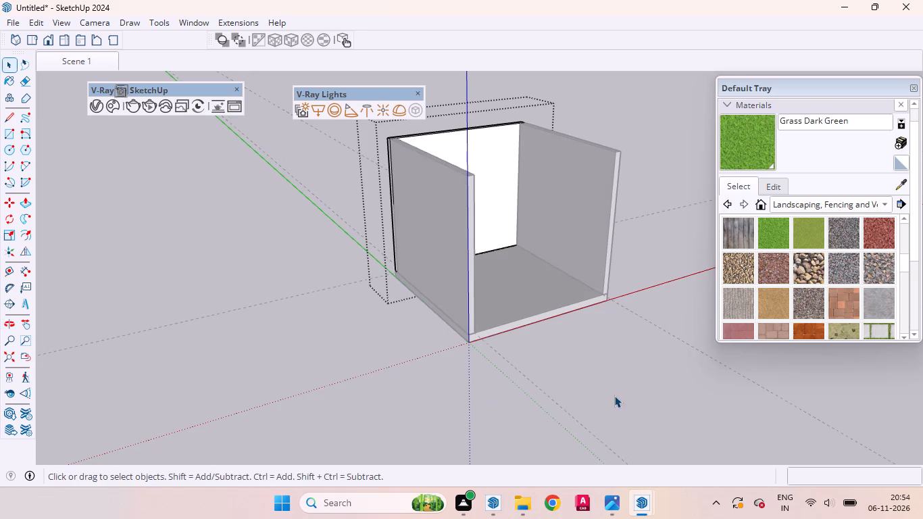
Measure the inside length of the back wall along the floor, between the two side walls.
middle_click_drag(594, 380, 353, 366)
scroll(376, 243, "up", 5)
middle_click_drag(407, 247, 489, 475)
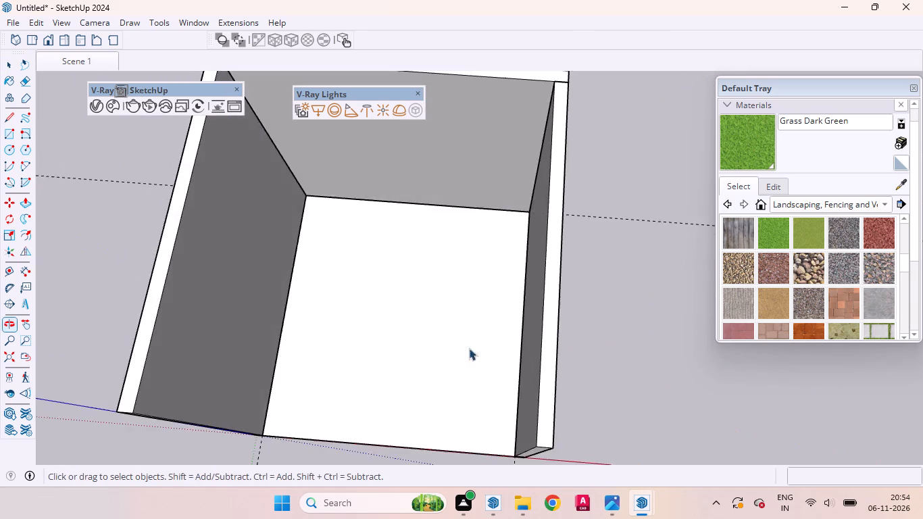
scroll(469, 348, "down", 12)
scroll(442, 303, "up", 11)
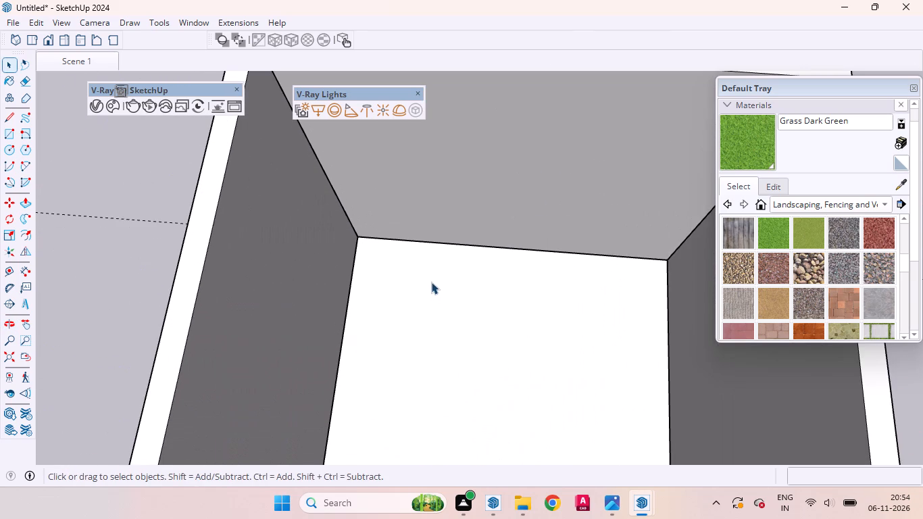
key("d")
left_click(358, 232)
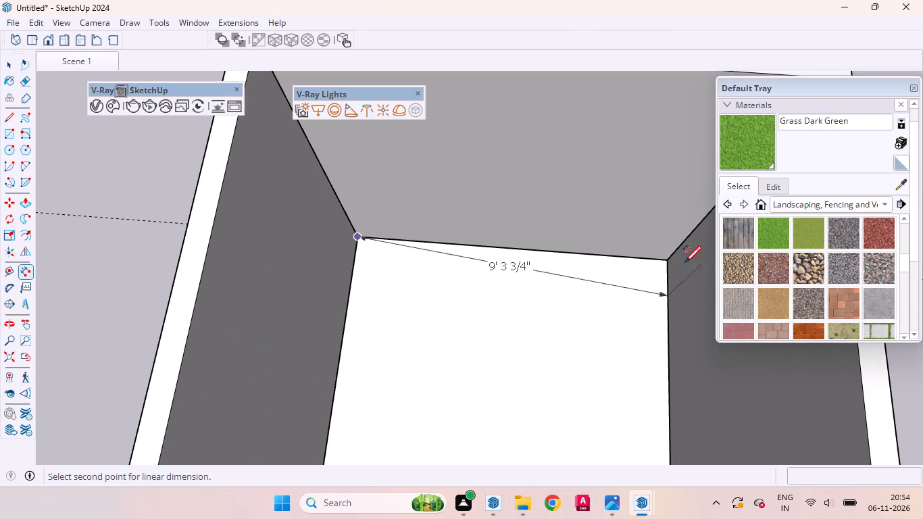
left_click(671, 259)
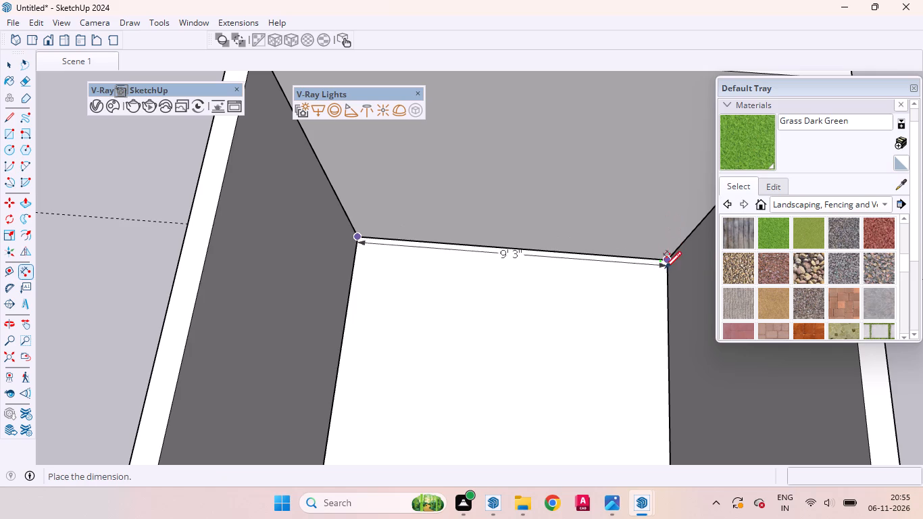
key("space")
Erase the three guide lines used to lay out the walls.
scroll(462, 263, "down", 13)
middle_click_drag(421, 253, 370, 220)
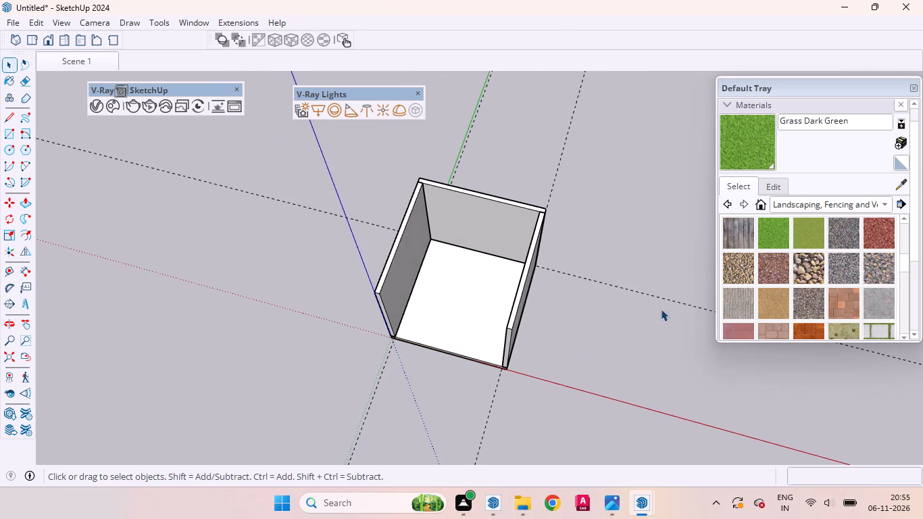
left_click_drag(640, 298, 573, 225)
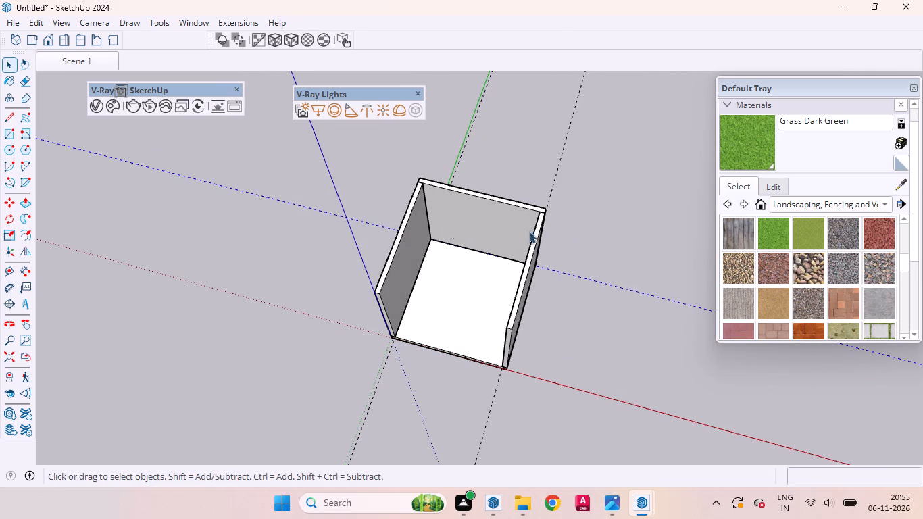
left_click(22, 82)
left_click_drag(626, 151, 579, 137)
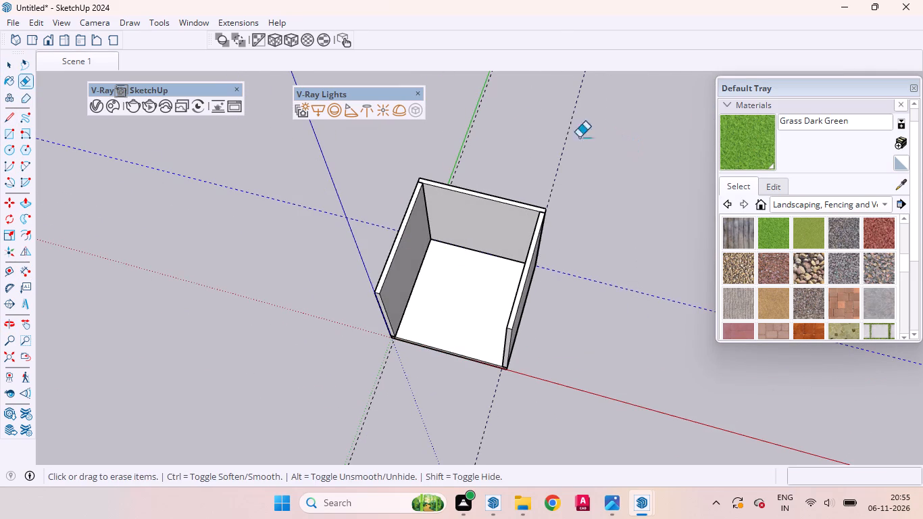
left_click_drag(579, 137, 450, 119)
left_click_drag(607, 218, 590, 329)
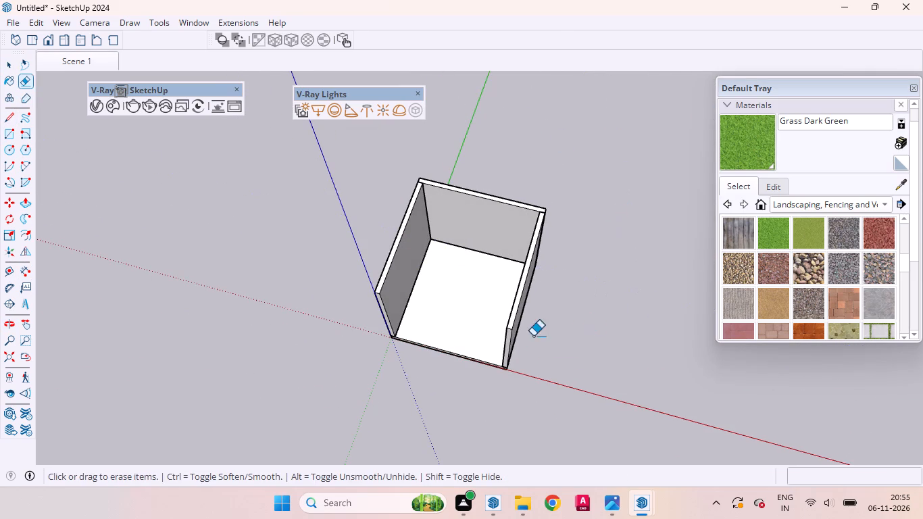
key("space")
Place a guide line on the floor 24" in from the base of the back wall.
scroll(457, 268, "up", 11)
key("t")
scroll(473, 254, "up", 3)
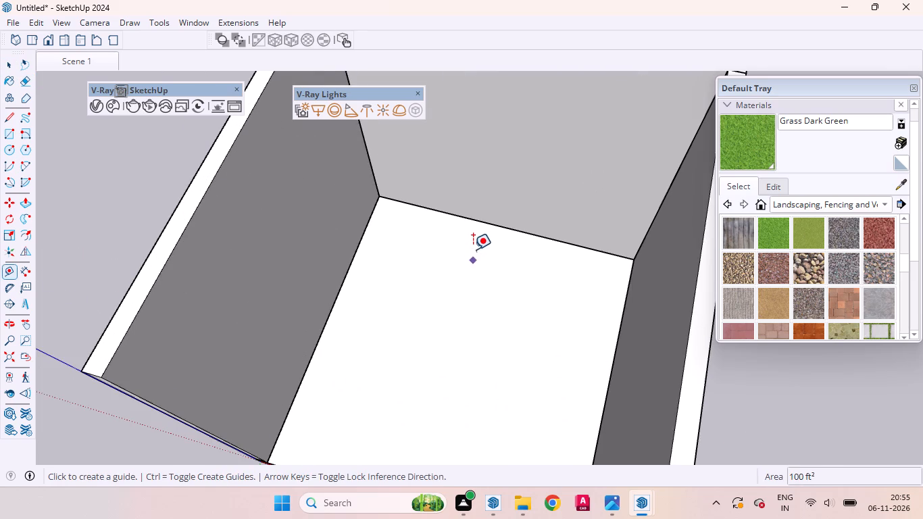
scroll(473, 249, "up", 2)
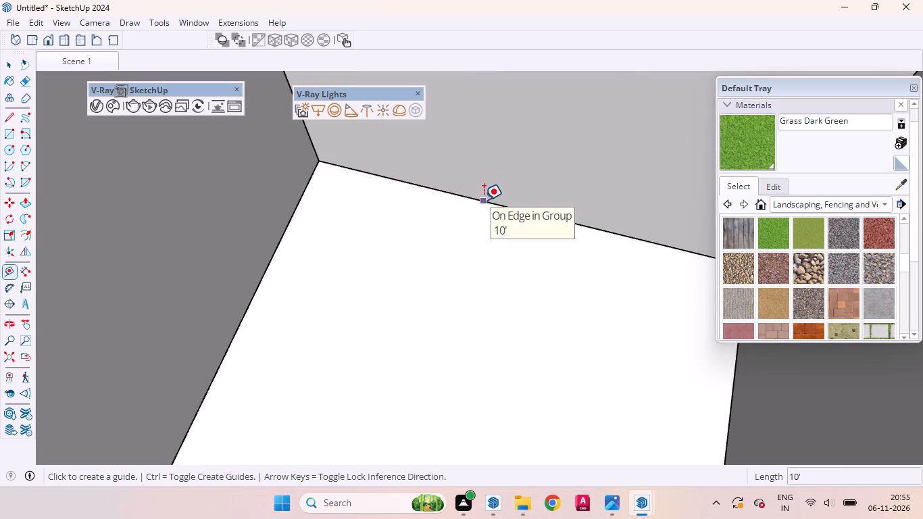
left_click(484, 200)
key("2")
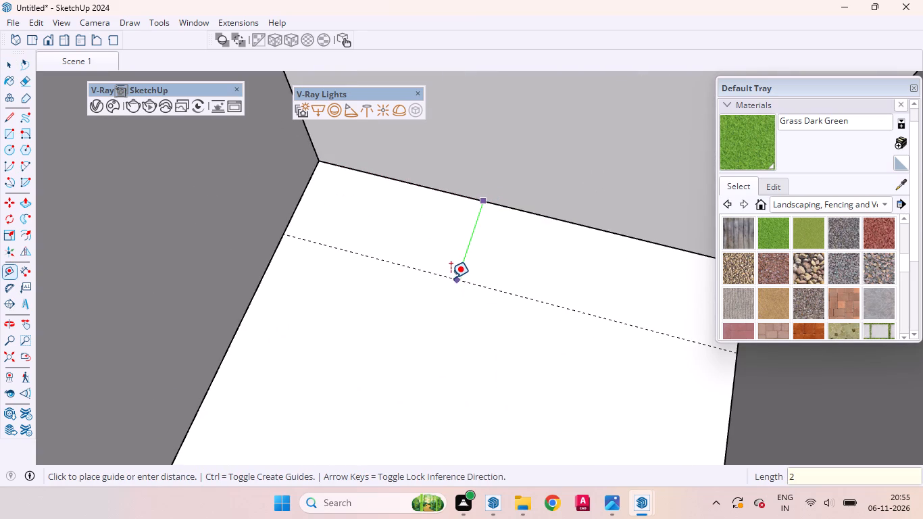
key("4")
key("Return")
key("space")
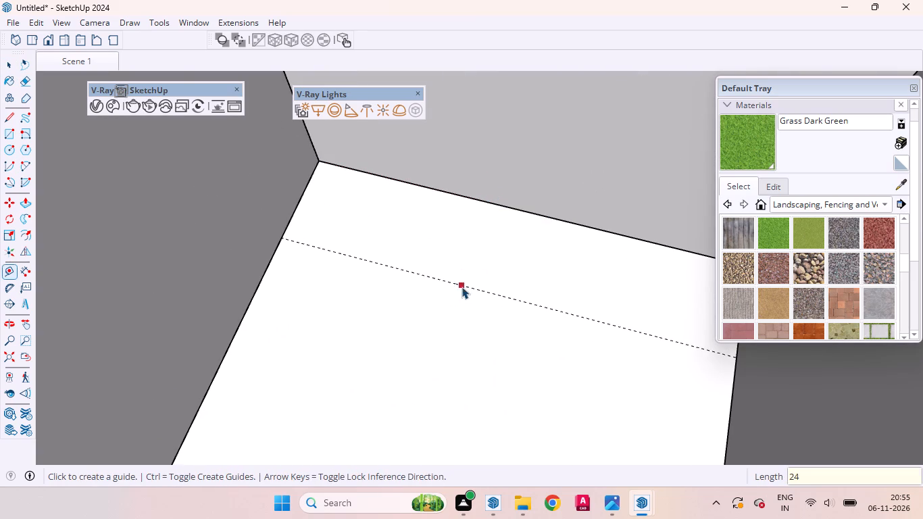
Start a new group and draw a 9' 3" long rectangle on the floor between the back wall and the guide line.
scroll(459, 303, "down", 18)
right_click(597, 391)
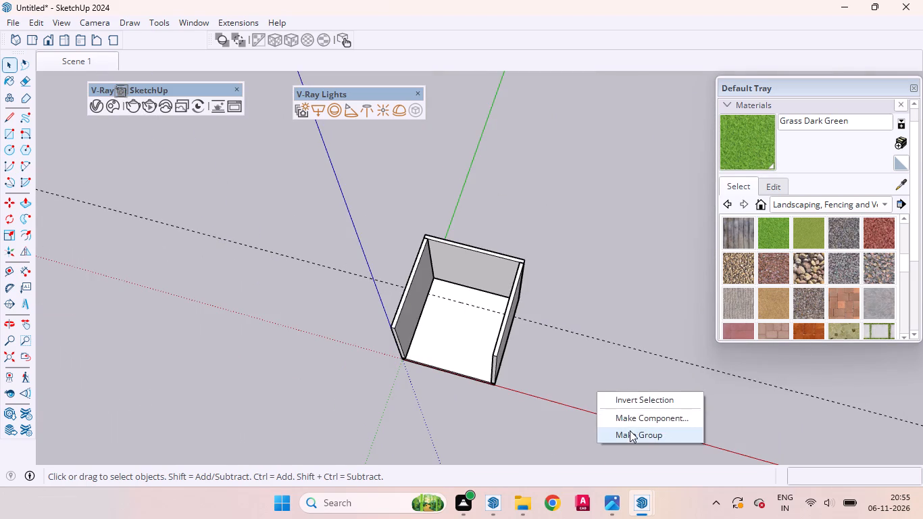
left_click(630, 430)
key("r")
scroll(522, 374, "up", 10)
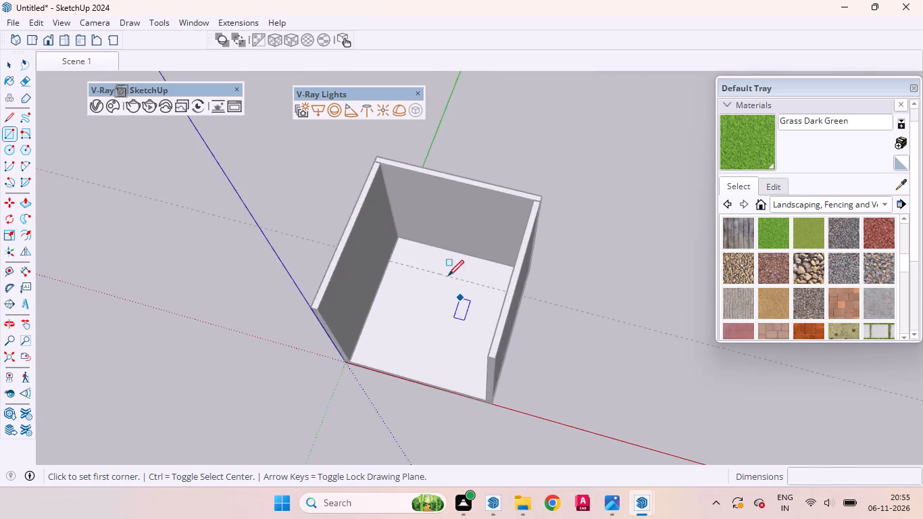
scroll(448, 276, "up", 2)
left_click(375, 215)
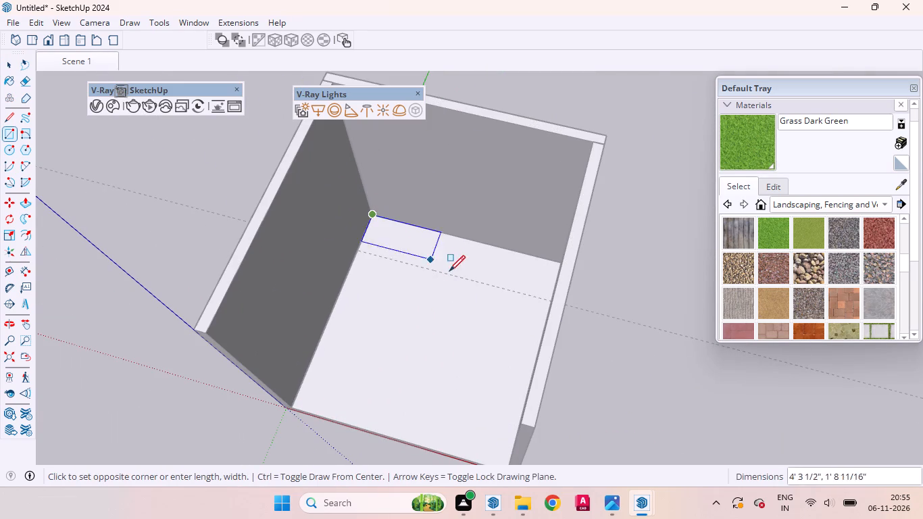
scroll(520, 307, "up", 4)
middle_click_drag(553, 323, 741, 339)
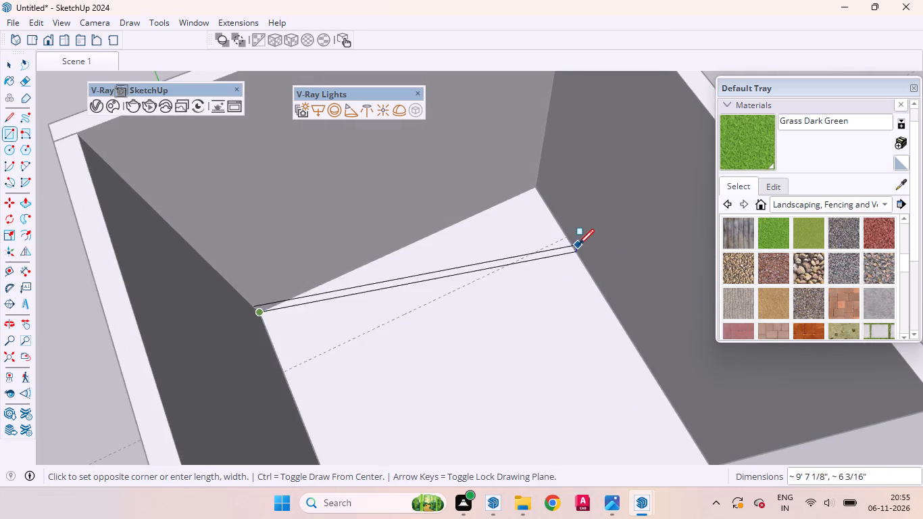
scroll(578, 245, "up", 7)
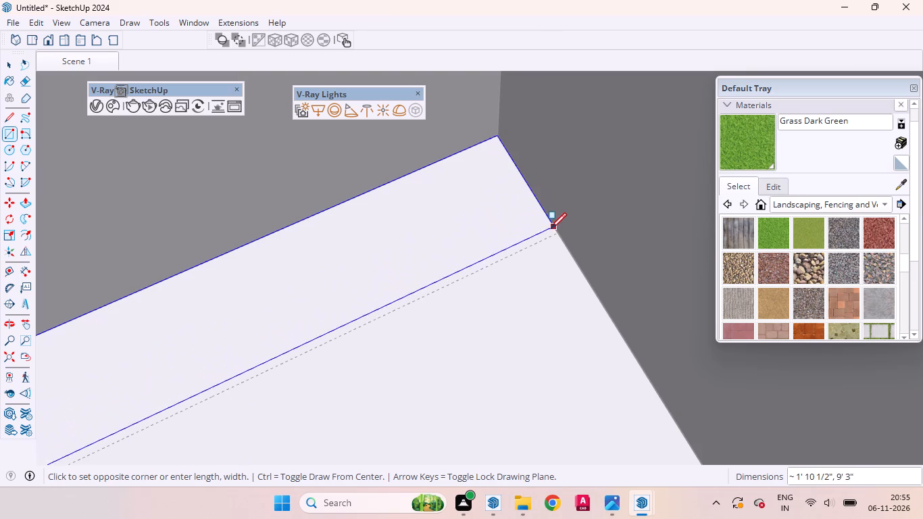
left_click(553, 234)
key("space")
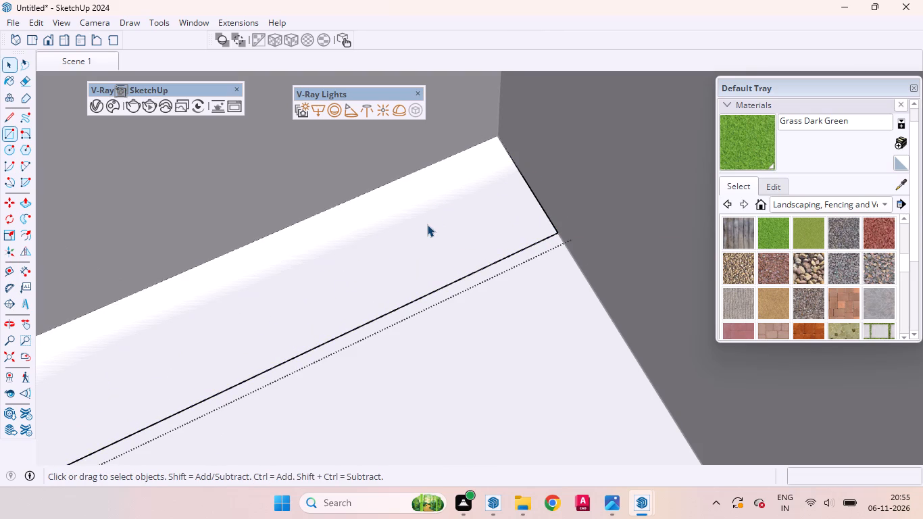
Extrude the floor rectangle up to the height of the walls using the previous extrusion distance, and leave its group.
key("p")
double_click(430, 230)
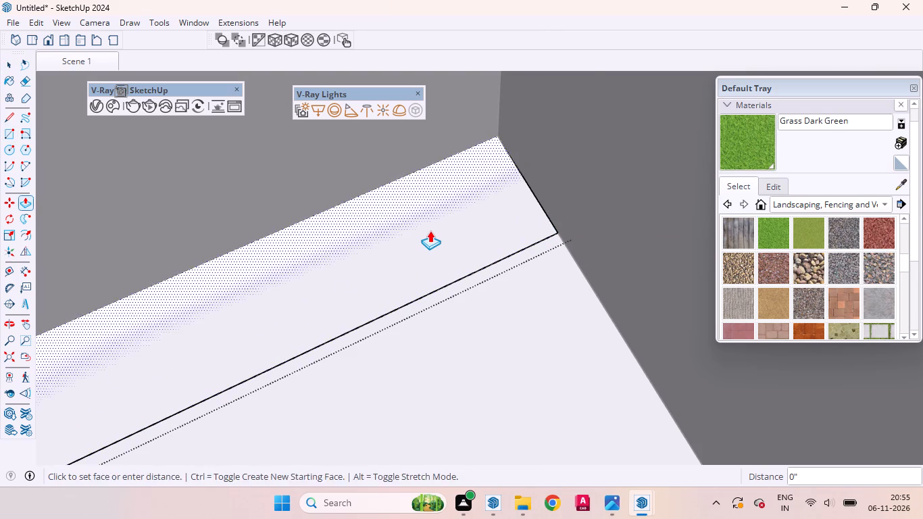
key("space")
scroll(432, 247, "down", 16)
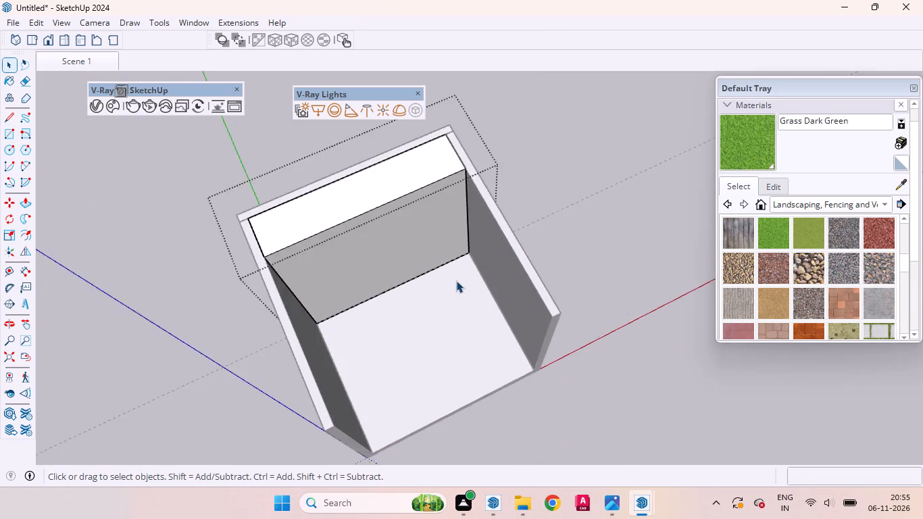
middle_click_drag(411, 295, 330, 70)
scroll(333, 70, "up", 1)
left_click(602, 255)
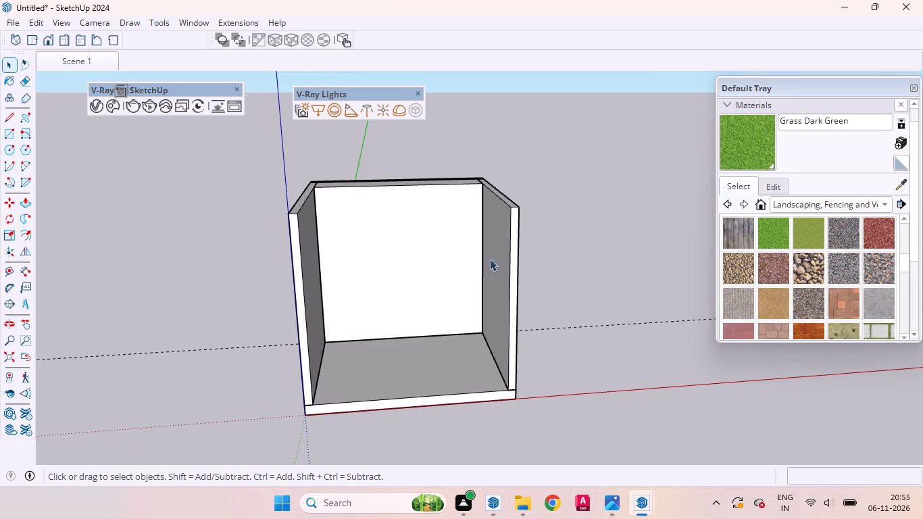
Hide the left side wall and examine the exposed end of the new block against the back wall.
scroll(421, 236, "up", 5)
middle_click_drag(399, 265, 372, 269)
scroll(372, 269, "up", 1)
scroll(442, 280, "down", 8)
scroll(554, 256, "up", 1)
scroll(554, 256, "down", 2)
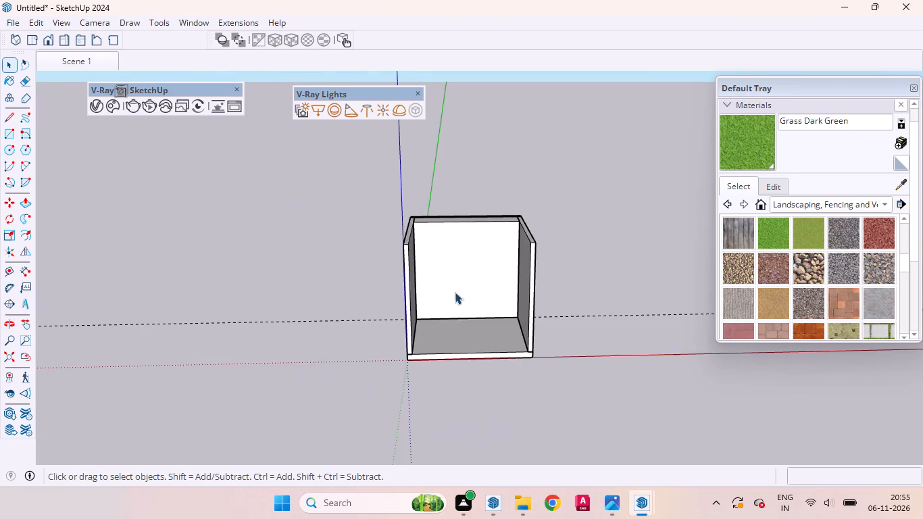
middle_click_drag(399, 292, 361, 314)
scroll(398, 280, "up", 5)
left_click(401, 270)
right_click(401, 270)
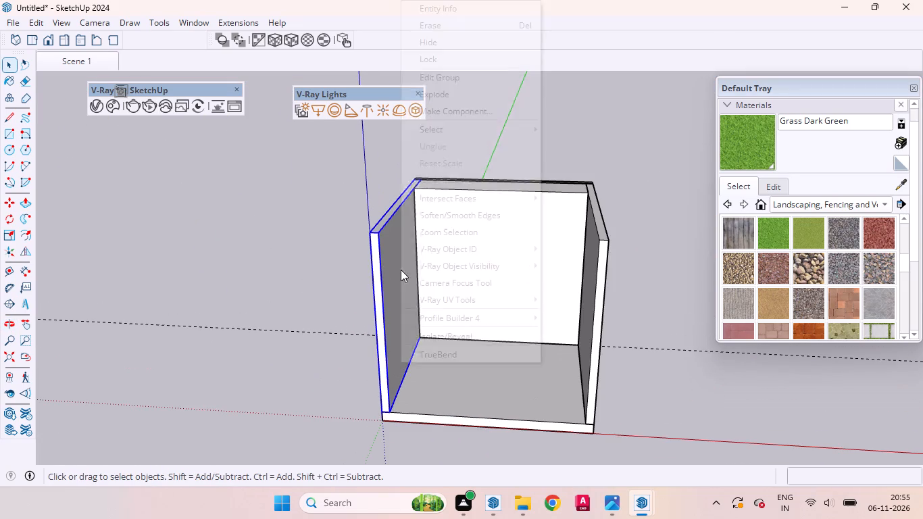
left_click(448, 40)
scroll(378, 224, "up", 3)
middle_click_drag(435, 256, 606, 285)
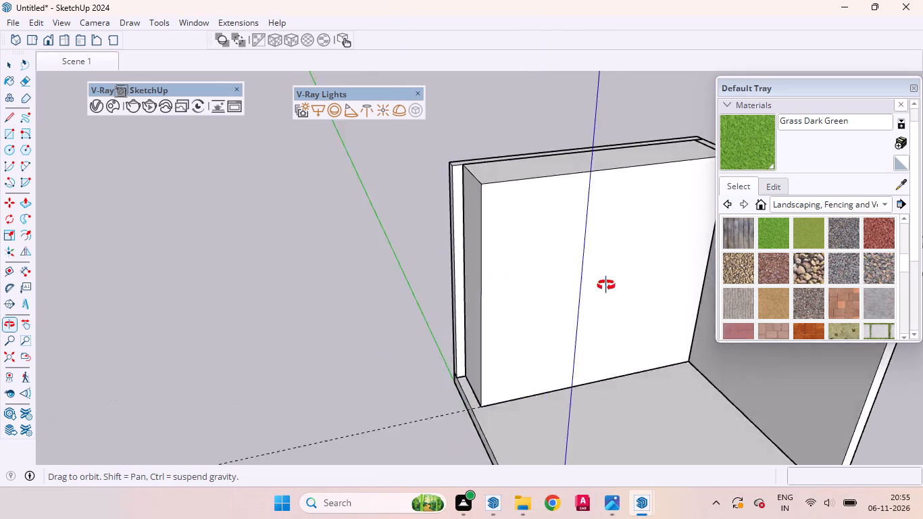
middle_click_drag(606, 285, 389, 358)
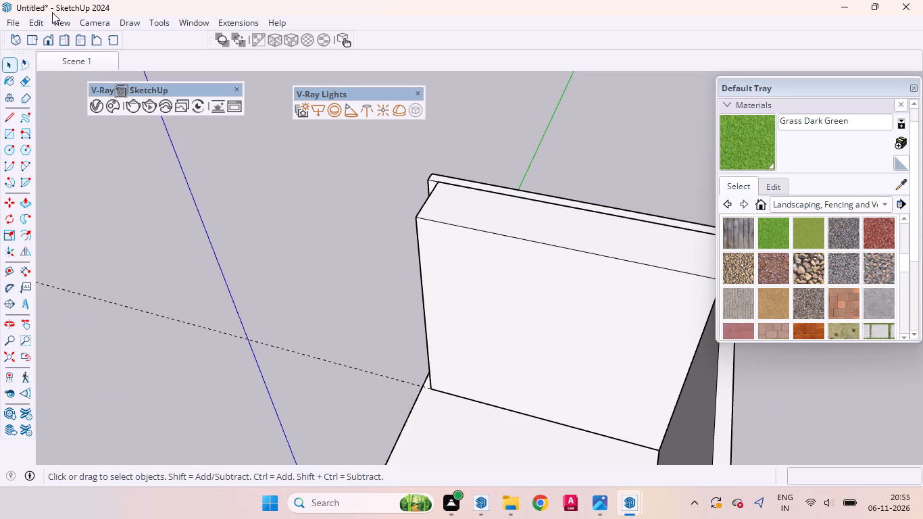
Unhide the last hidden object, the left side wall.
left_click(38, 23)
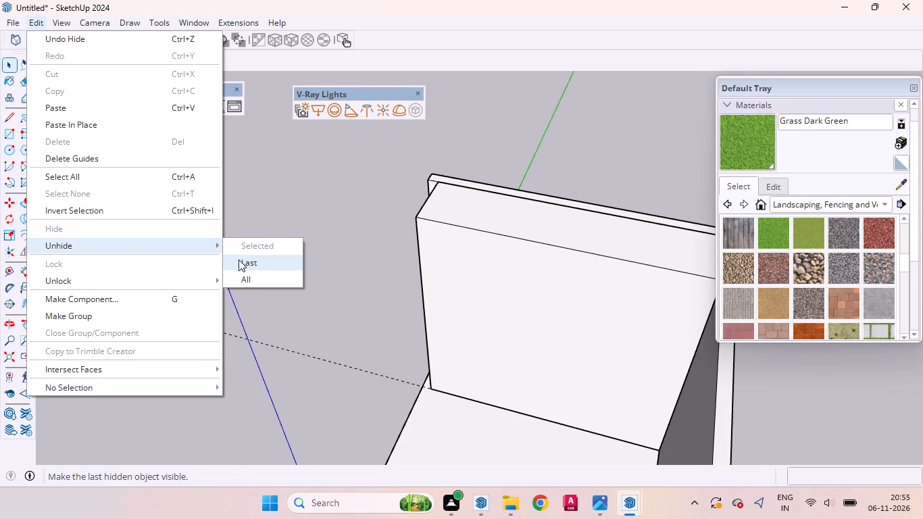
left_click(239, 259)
Inside the block's group, copy the front face's bottom edge 4" upward.
scroll(589, 268, "down", 7)
scroll(611, 247, "up", 1)
scroll(611, 247, "down", 3)
middle_click_drag(577, 319, 636, 231)
scroll(547, 320, "up", 10)
left_click(539, 329)
triple_click(520, 312)
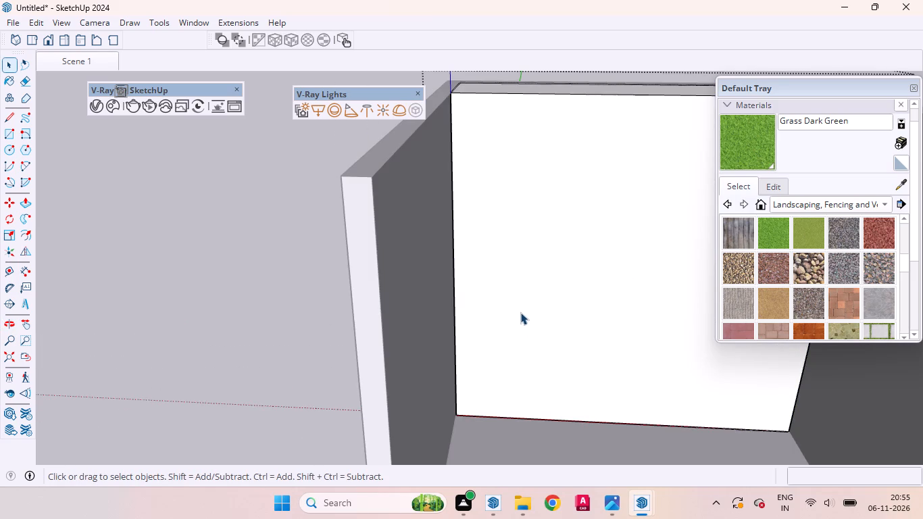
scroll(351, 187, "down", 3)
scroll(474, 401, "up", 4)
scroll(473, 403, "down", 1)
scroll(471, 399, "up", 2)
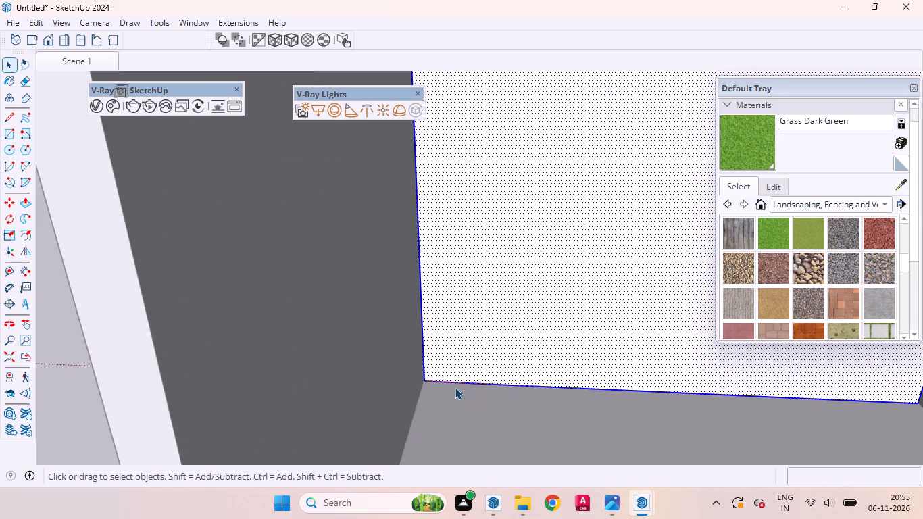
left_click(455, 385)
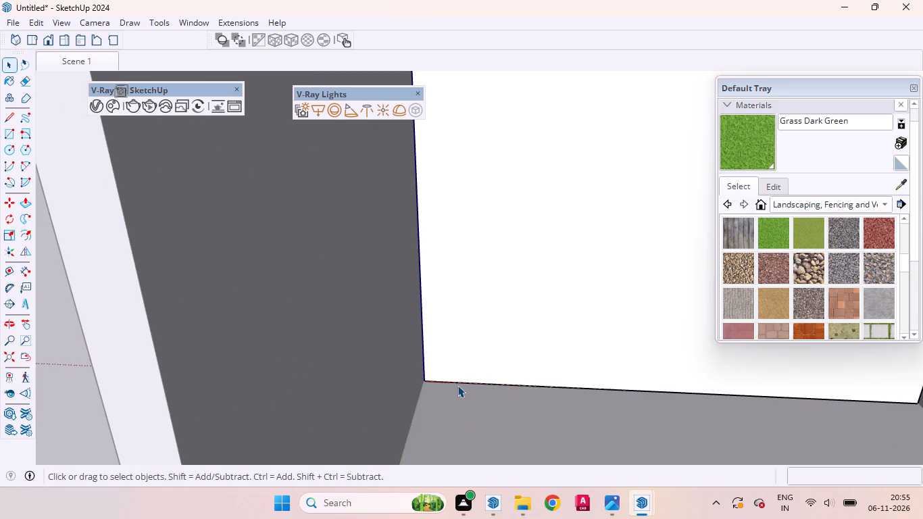
left_click(457, 385)
key("m")
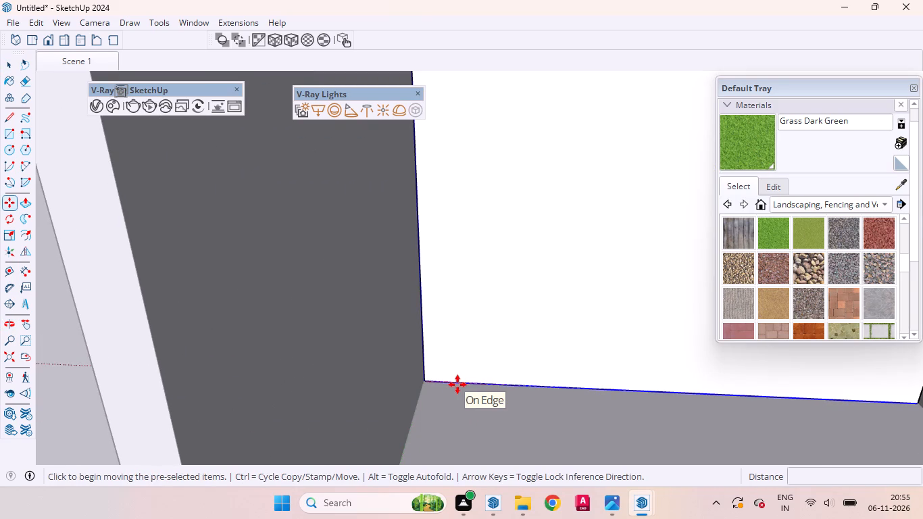
left_click(457, 385)
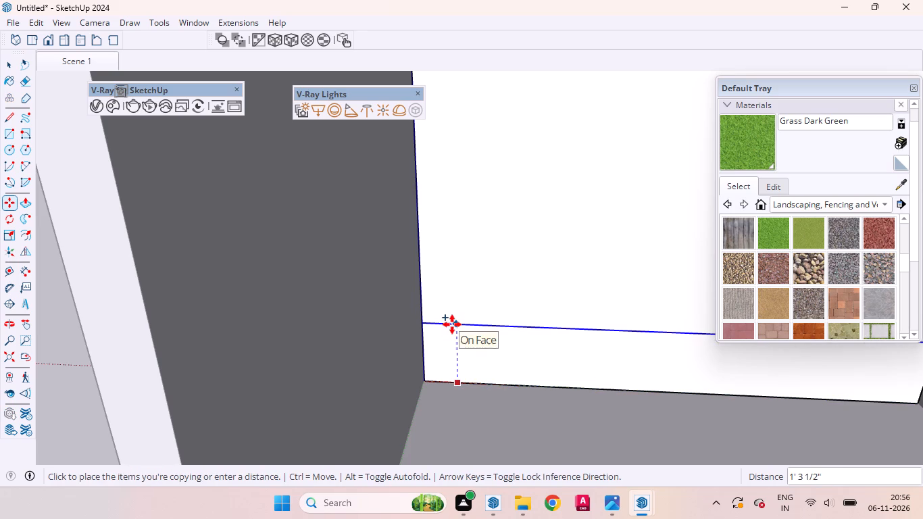
key("4")
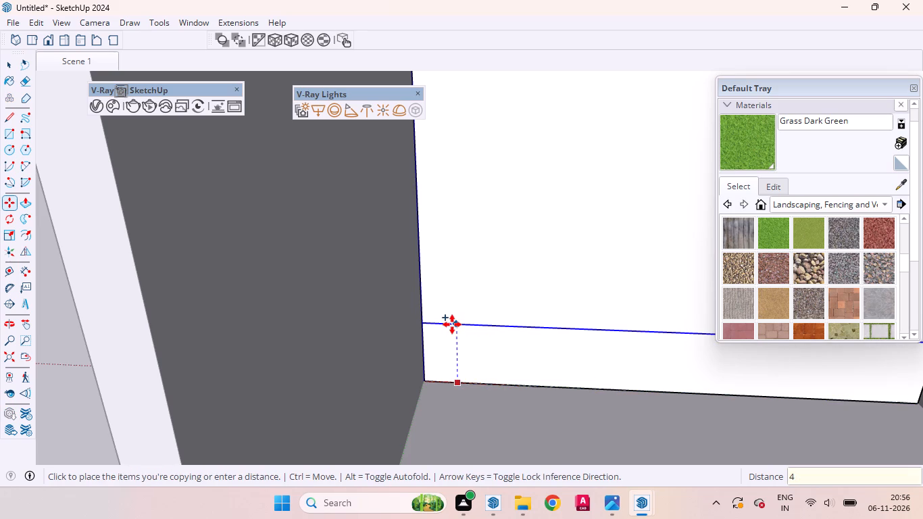
key("Return")
key("space")
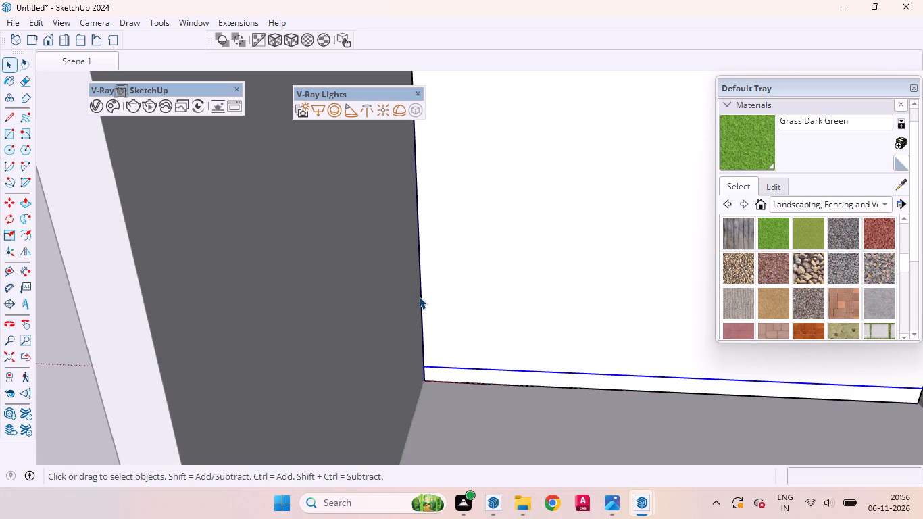
Select the top edge of the block's front face inside the group.
left_click(421, 297)
scroll(392, 446, "down", 13)
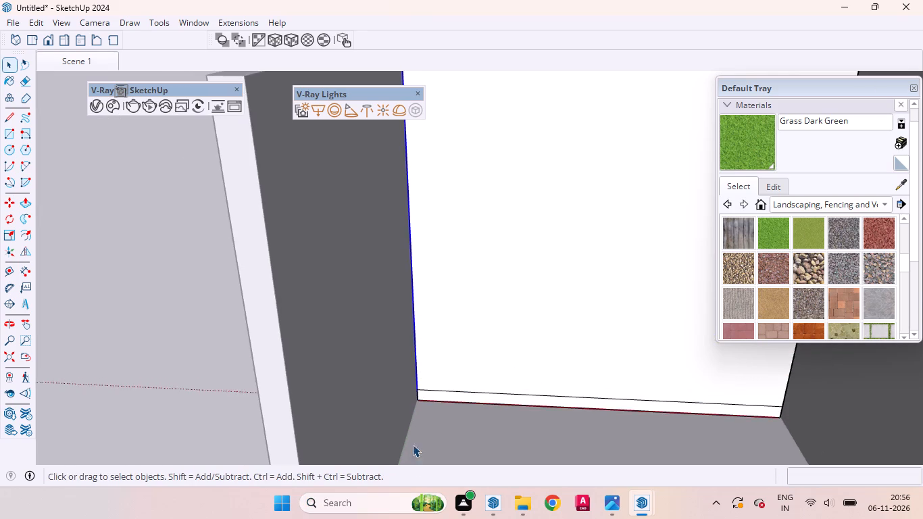
scroll(413, 445, "down", 9)
scroll(484, 257, "up", 7)
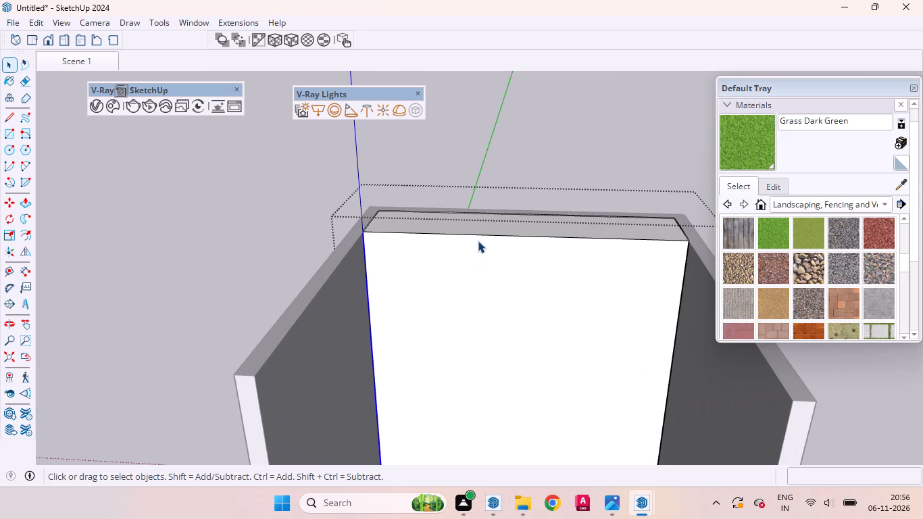
left_click(476, 237)
left_click(476, 235)
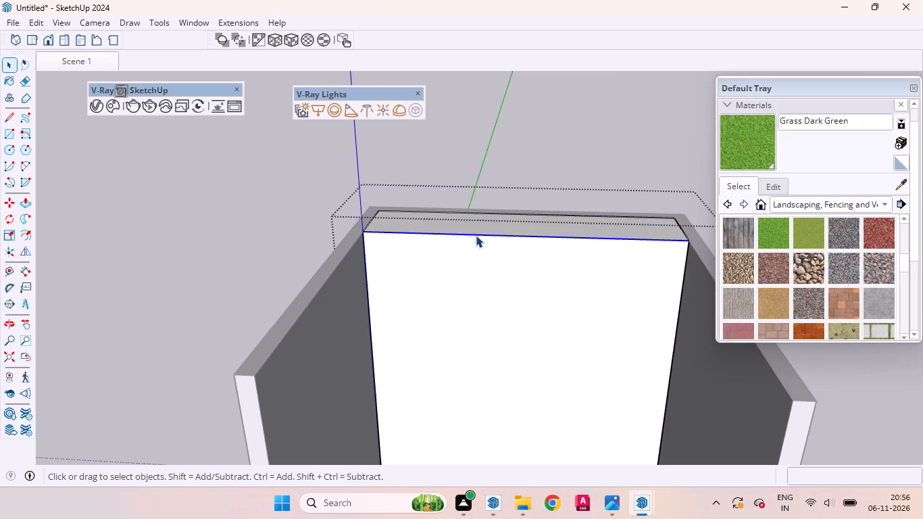
key("m")
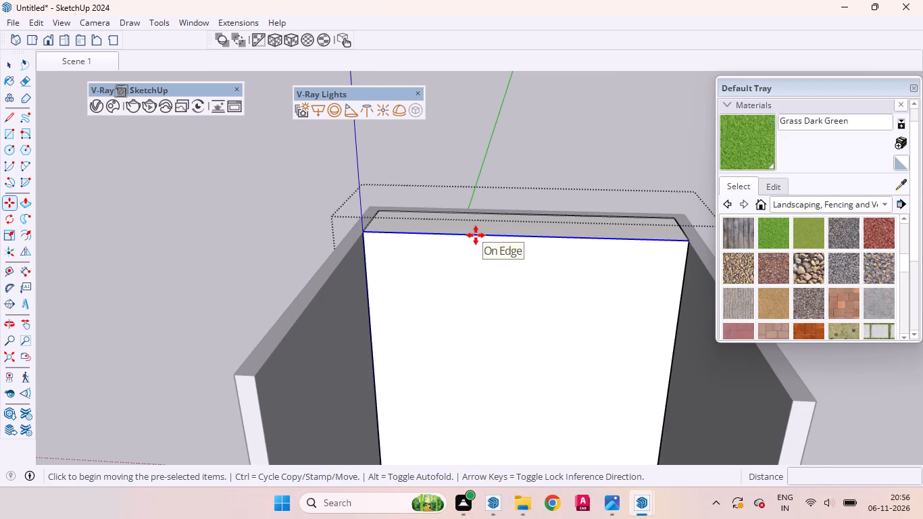
key("space")
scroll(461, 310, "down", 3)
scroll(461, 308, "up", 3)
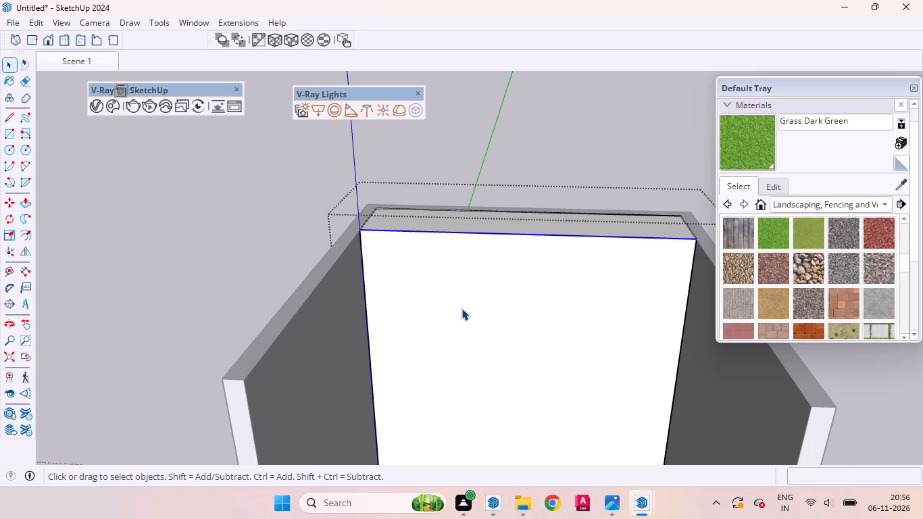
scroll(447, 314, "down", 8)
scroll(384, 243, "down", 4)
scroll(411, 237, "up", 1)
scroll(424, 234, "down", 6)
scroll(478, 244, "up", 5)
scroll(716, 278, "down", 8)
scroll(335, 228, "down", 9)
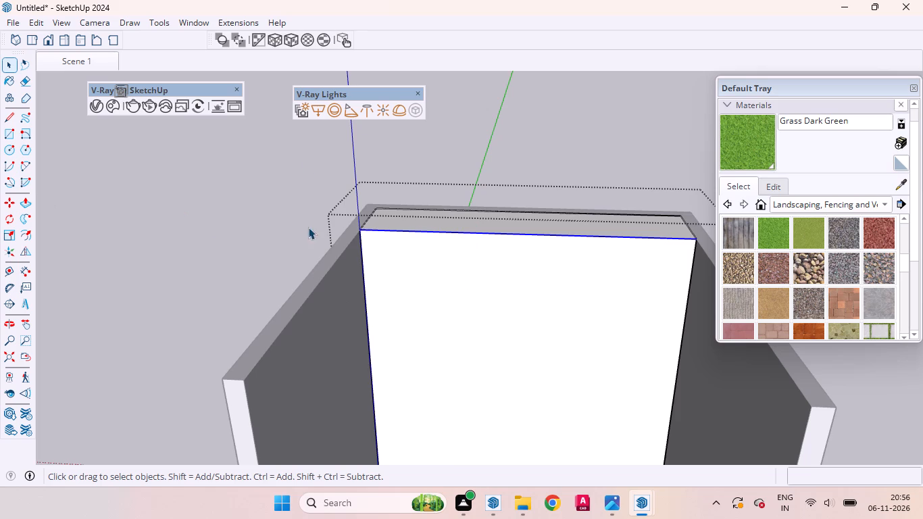
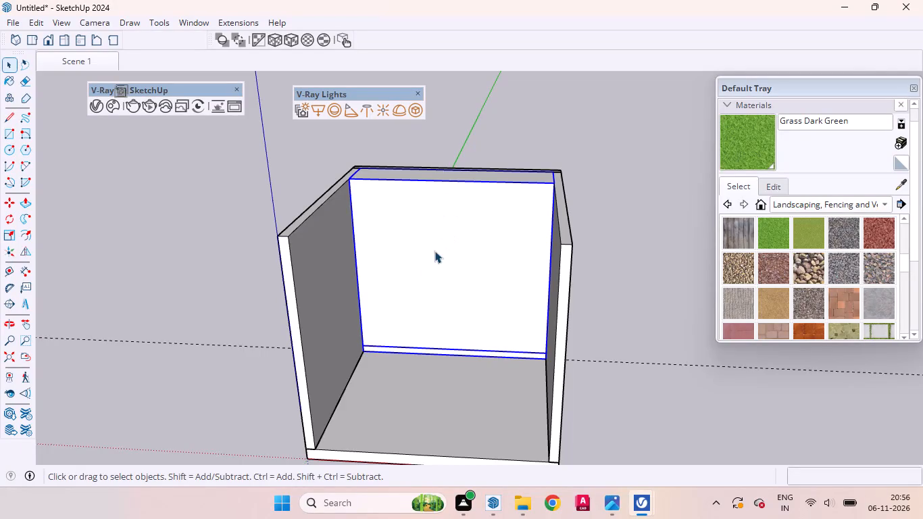
Inside the block's group, push the top face down by 3 mm with Push/Pull.
triple_click(424, 268)
scroll(457, 143, "up", 9)
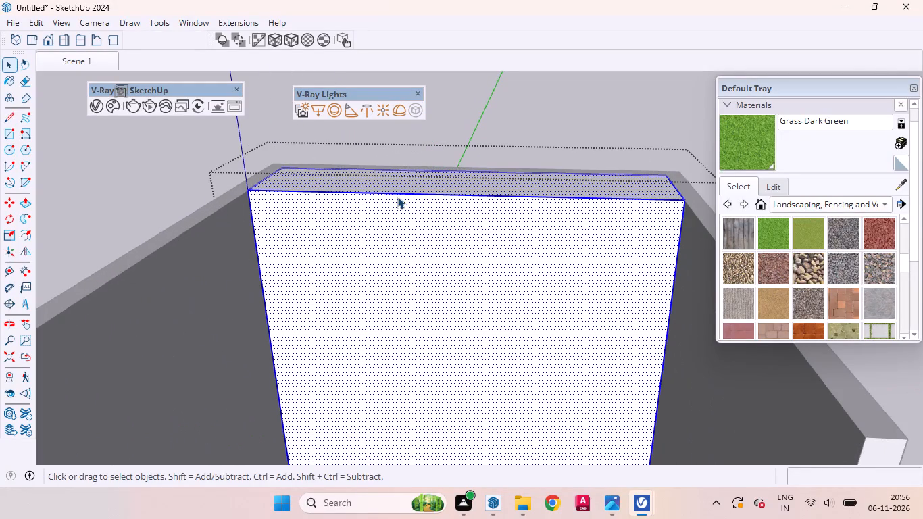
scroll(350, 216, "down", 5)
scroll(282, 175, "up", 20)
scroll(282, 175, "up", 1)
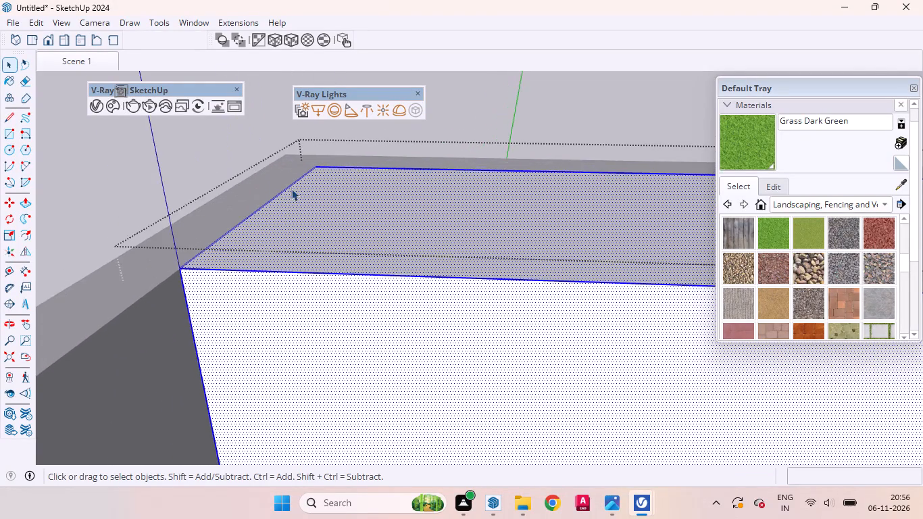
scroll(291, 189, "up", 2)
middle_click_drag(307, 224, 427, 274)
left_click(474, 312)
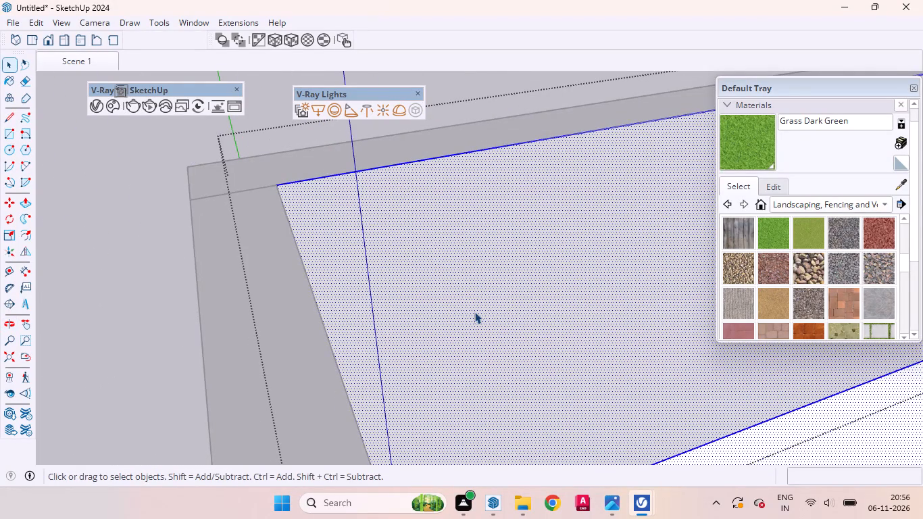
key("p")
left_click_drag(468, 313, 466, 337)
key("3")
type("mm")
key("Return")
key("space")
Copy the left vertical edge of the block's front face 2" inward to form a narrow side strip.
scroll(382, 151, "down", 5)
middle_click_drag(463, 314, 190, 233)
scroll(256, 226, "up", 13)
scroll(297, 191, "down", 2)
scroll(297, 190, "up", 12)
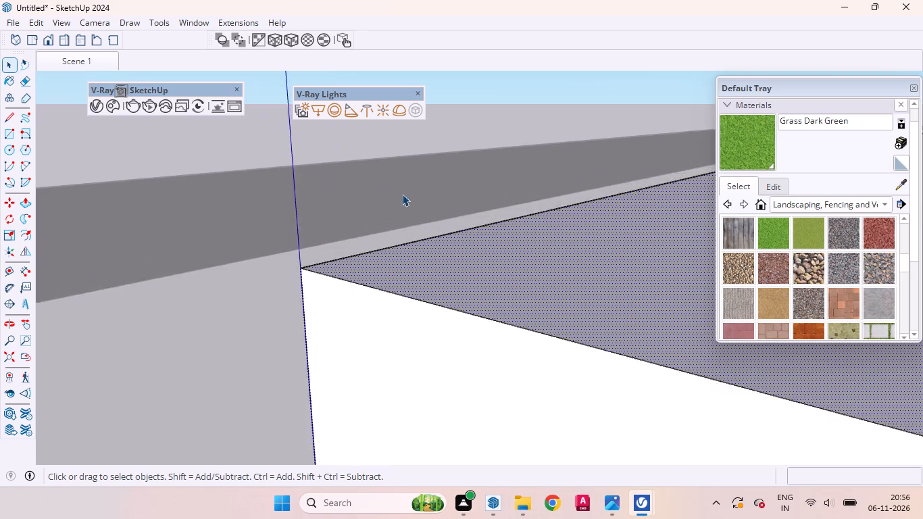
scroll(402, 194, "up", 6)
scroll(334, 316, "down", 20)
scroll(334, 316, "down", 2)
middle_click_drag(337, 336, 434, 303)
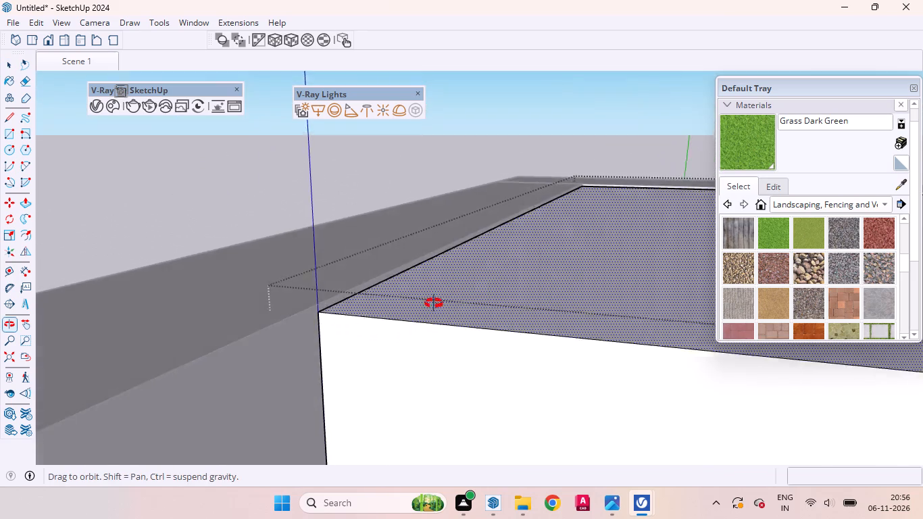
middle_click_drag(434, 303, 448, 259)
scroll(414, 283, "down", 11)
scroll(378, 326, "up", 5)
left_click(377, 325)
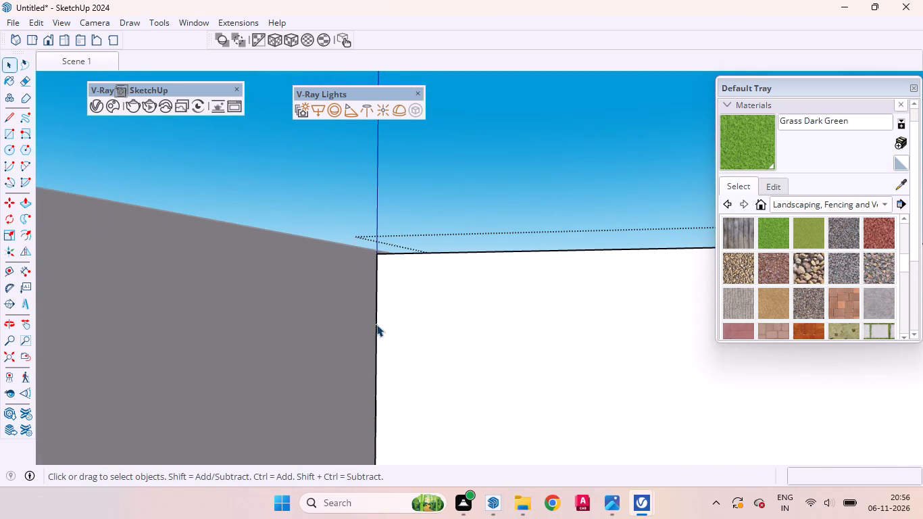
key("m")
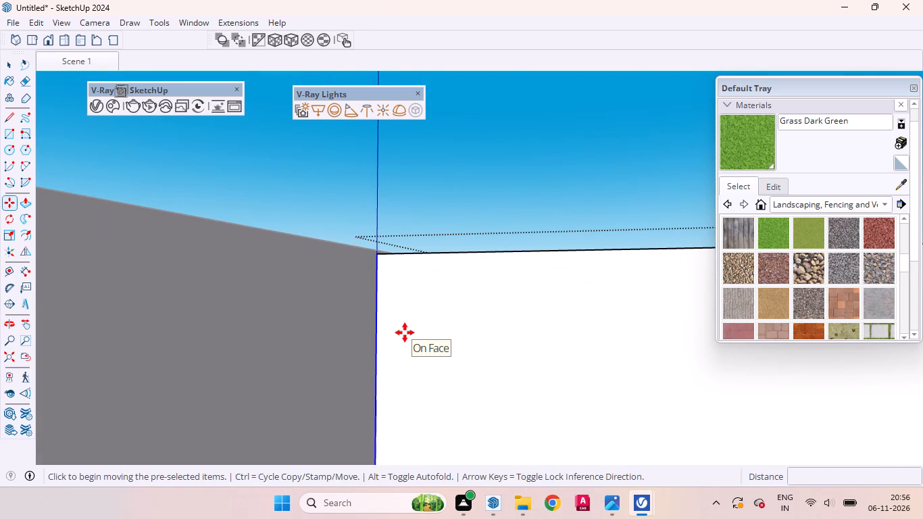
left_click(405, 332)
key("2")
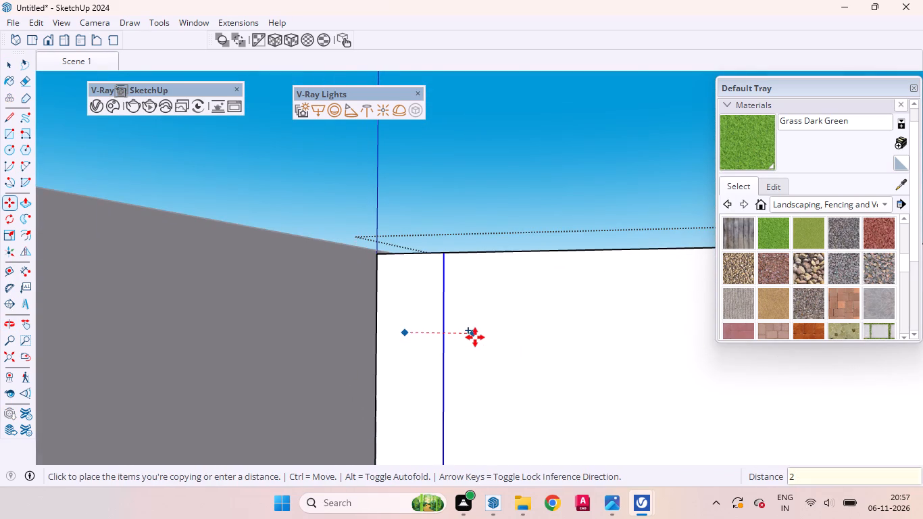
key("Return")
key("space")
scroll(432, 260, "down", 7)
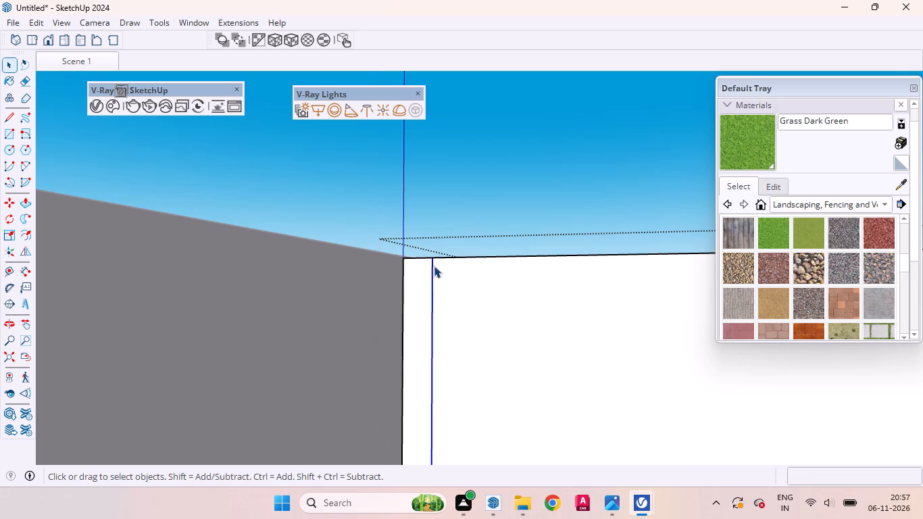
left_click(419, 293)
left_click(444, 320)
Copy the right vertical edge of the block's front face 2" inward to form a matching side strip.
scroll(432, 245, "down", 2)
scroll(430, 237, "up", 3)
scroll(428, 236, "down", 1)
scroll(426, 232, "up", 1)
scroll(424, 228, "down", 16)
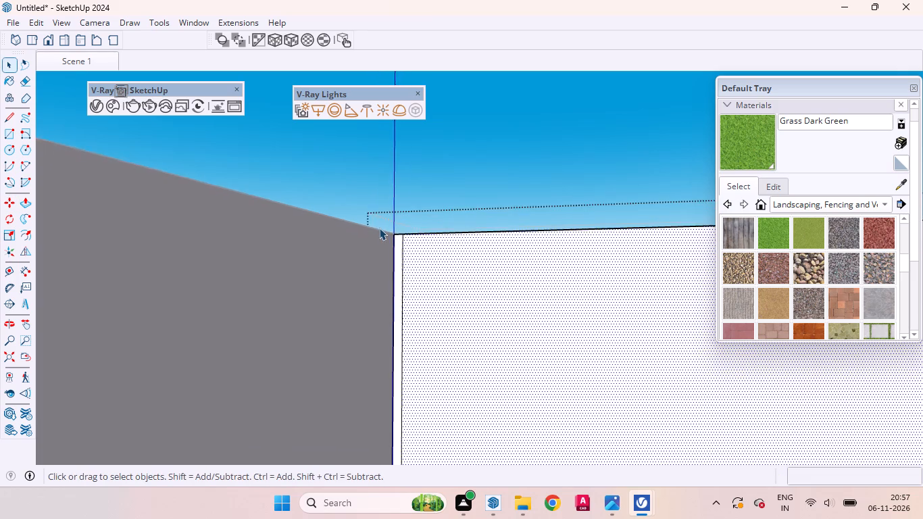
scroll(379, 228, "down", 14)
middle_click_drag(414, 268, 546, 375)
scroll(566, 326, "up", 15)
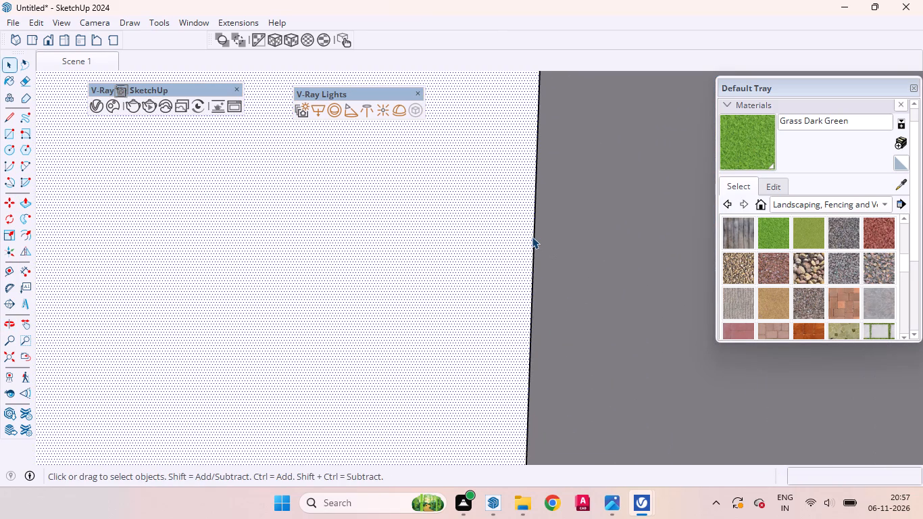
left_click(532, 237)
key("m")
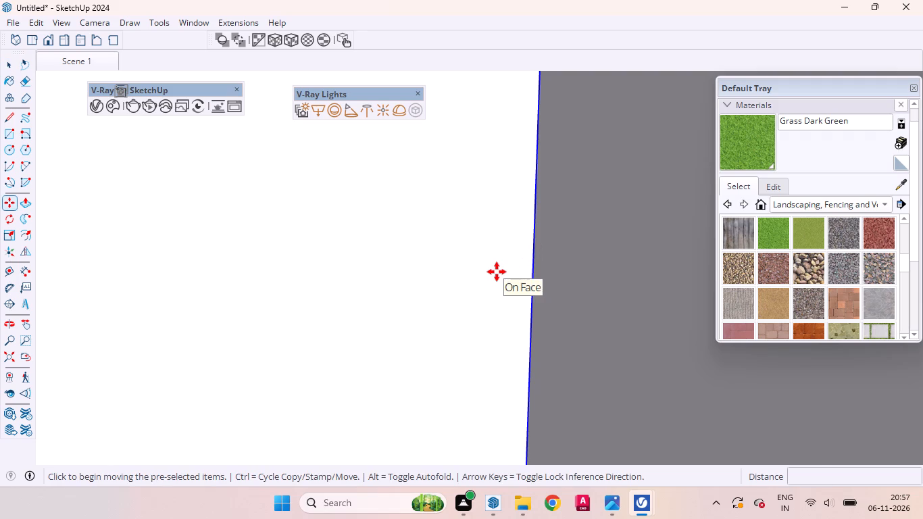
left_click(497, 272)
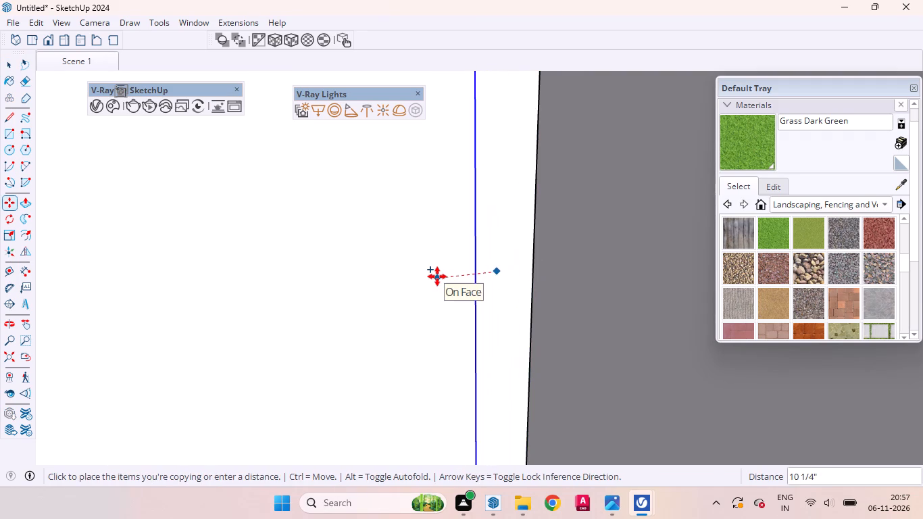
key("2")
key("Return")
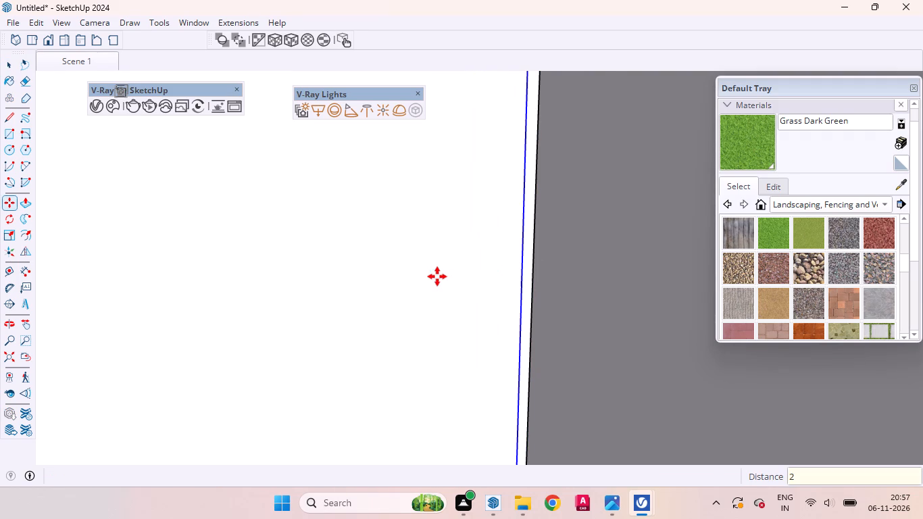
key("space")
left_click(437, 276)
Push the bottom skirting strip of the block's front inward by 2".
scroll(570, 241, "down", 15)
scroll(516, 308, "up", 2)
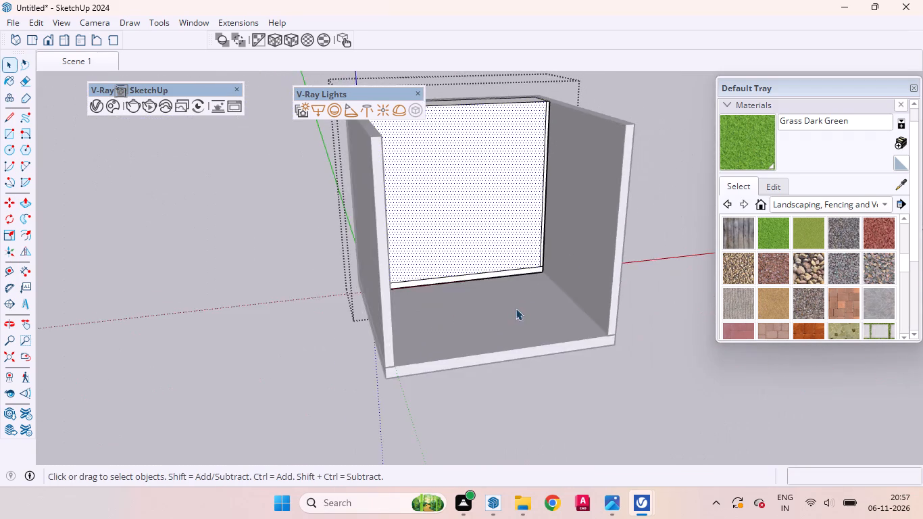
scroll(516, 308, "up", 17)
left_click(544, 230)
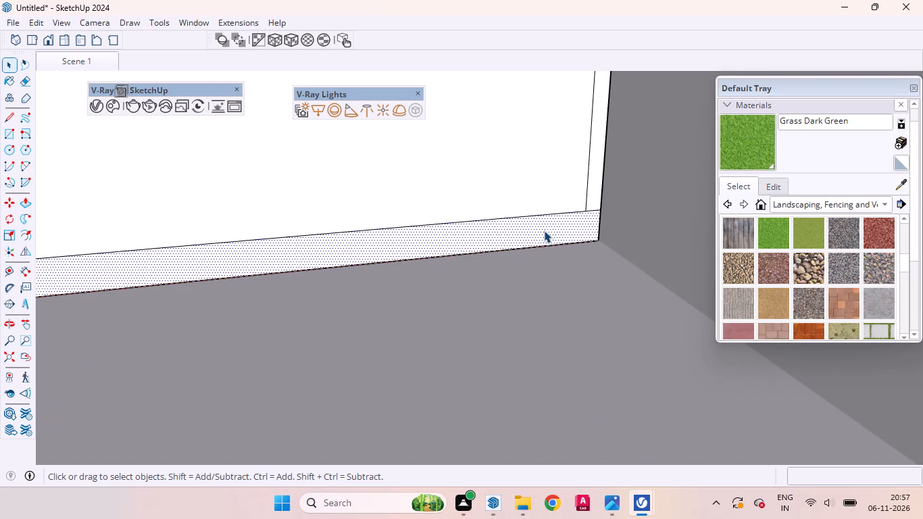
key("p")
left_click_drag(544, 230, 536, 228)
key("2")
key("Return")
key("space")
Examine the block's lowered top where it meets the side and back walls, and leave the group.
scroll(562, 301, "down", 7)
scroll(561, 327, "up", 1)
scroll(561, 329, "down", 14)
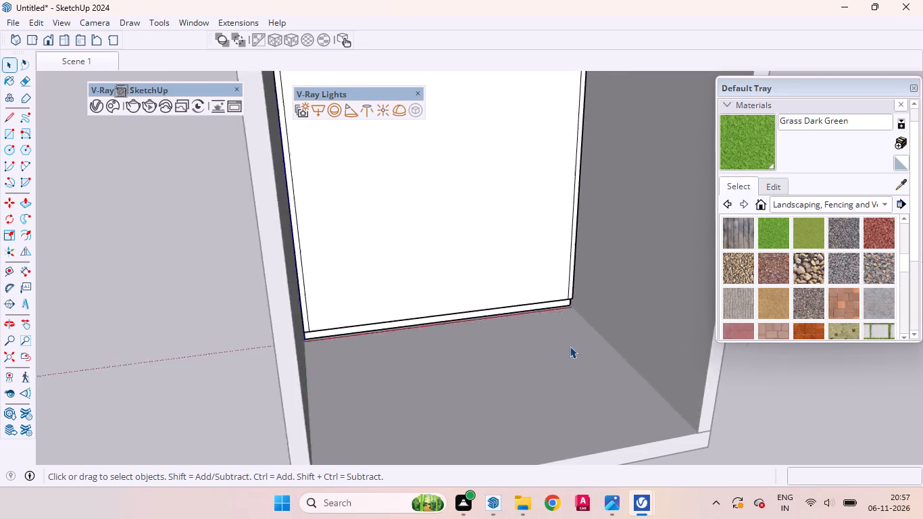
scroll(570, 346, "down", 4)
middle_click_drag(553, 337, 409, 314)
scroll(345, 172, "up", 17)
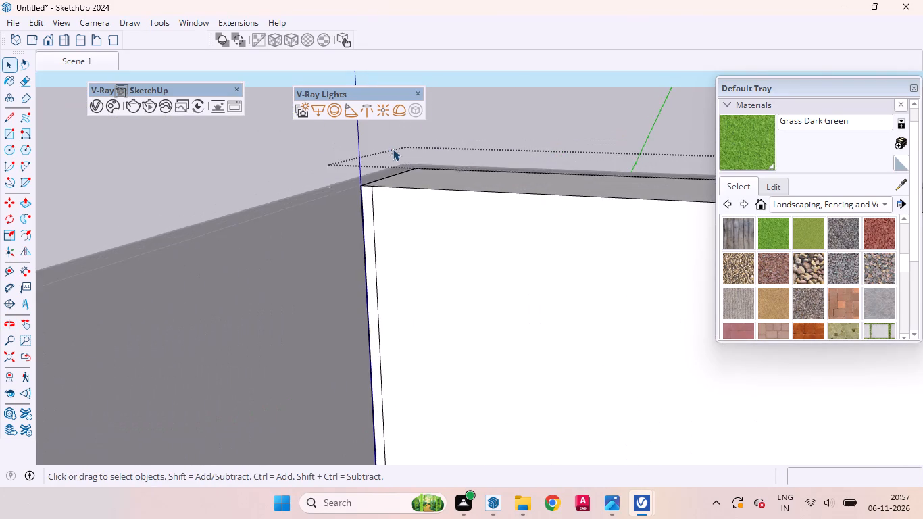
scroll(393, 149, "up", 15)
middle_click_drag(455, 191, 539, 241)
scroll(538, 241, "up", 1)
left_click(545, 272)
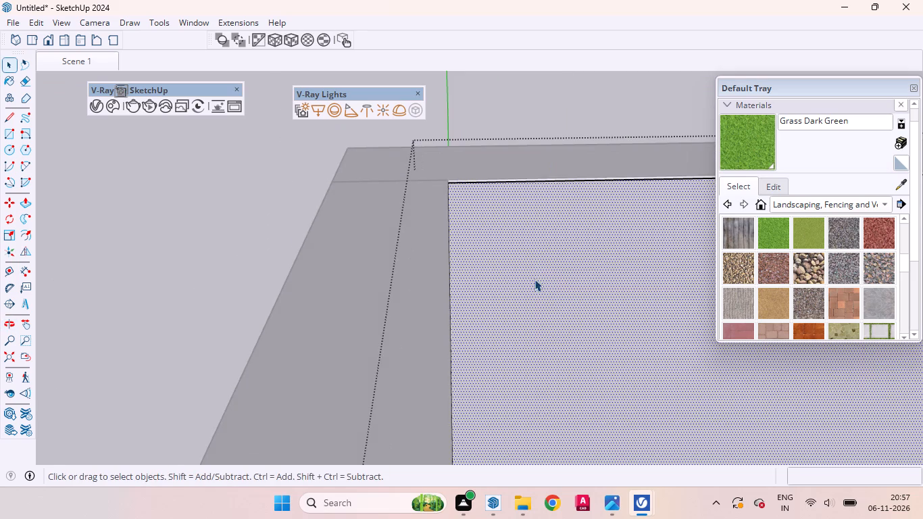
middle_click_drag(508, 279, 354, 216)
scroll(431, 157, "up", 20)
scroll(431, 157, "up", 2)
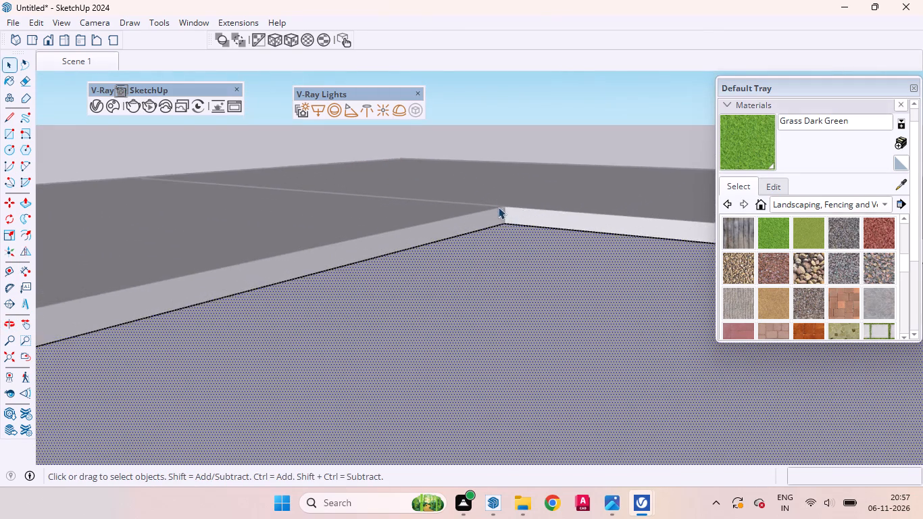
scroll(498, 207, "up", 9)
middle_click_drag(470, 268, 522, 230)
scroll(516, 230, "up", 1)
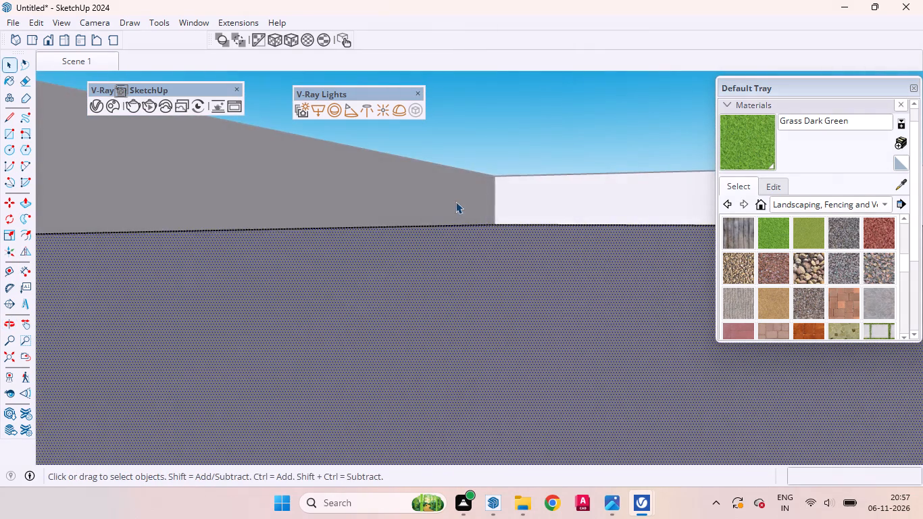
left_click(455, 201)
scroll(527, 267, "down", 12)
middle_click_drag(472, 291, 482, 420)
scroll(529, 339, "down", 9)
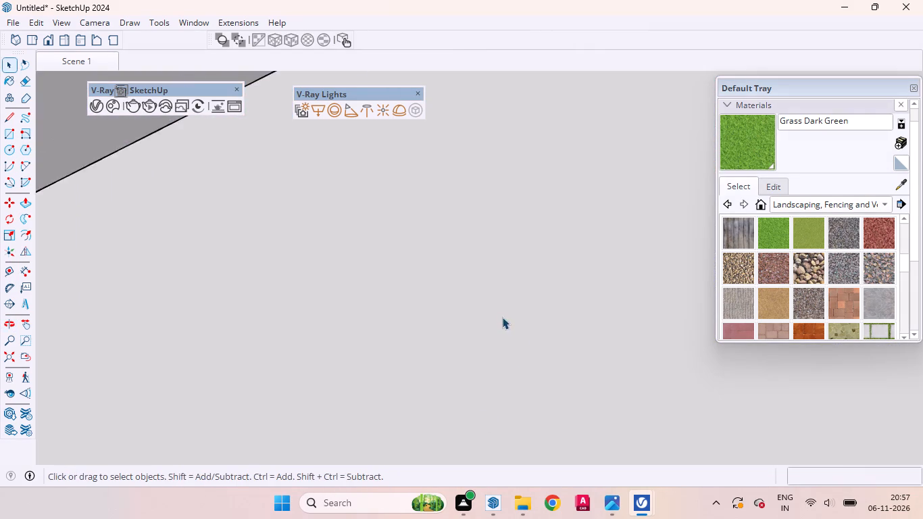
scroll(502, 317, "down", 14)
scroll(452, 241, "up", 1)
scroll(452, 240, "down", 20)
scroll(452, 240, "down", 17)
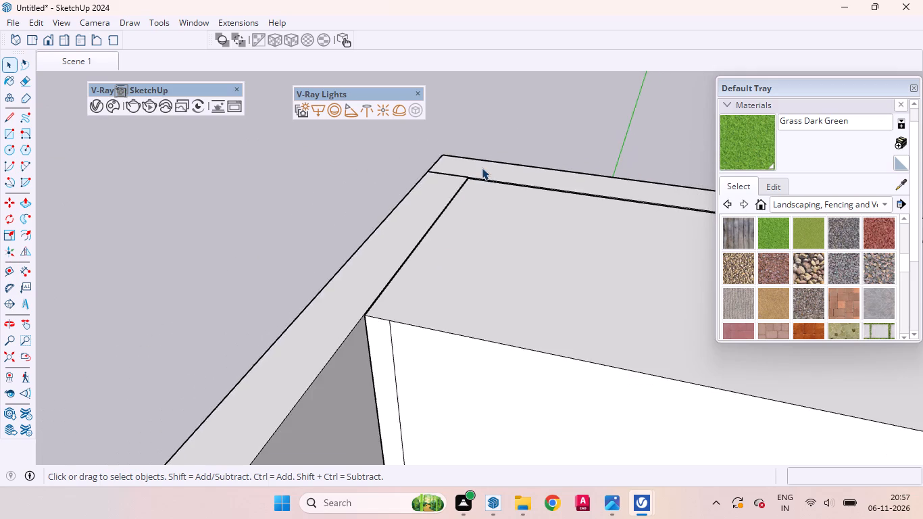
scroll(482, 168, "down", 5)
left_click(492, 287)
scroll(410, 141, "down", 12)
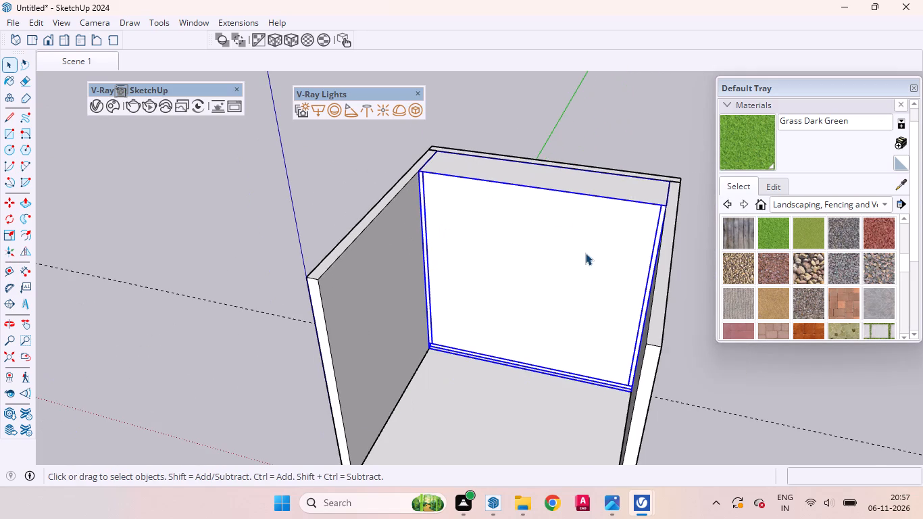
Reopen the block's group and divide the front panel's top edge between the side strips into 6 segments.
double_click(516, 255)
left_click(522, 276)
scroll(504, 349, "up", 9)
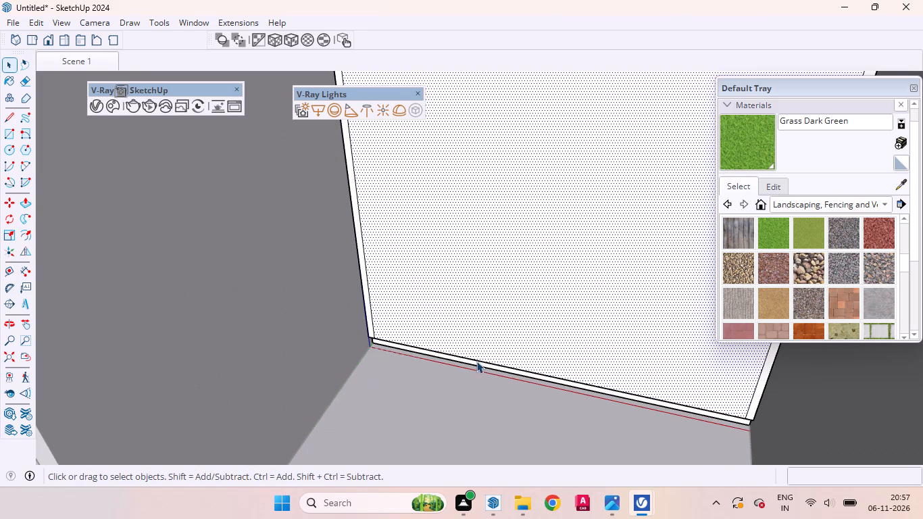
scroll(493, 374, "down", 6)
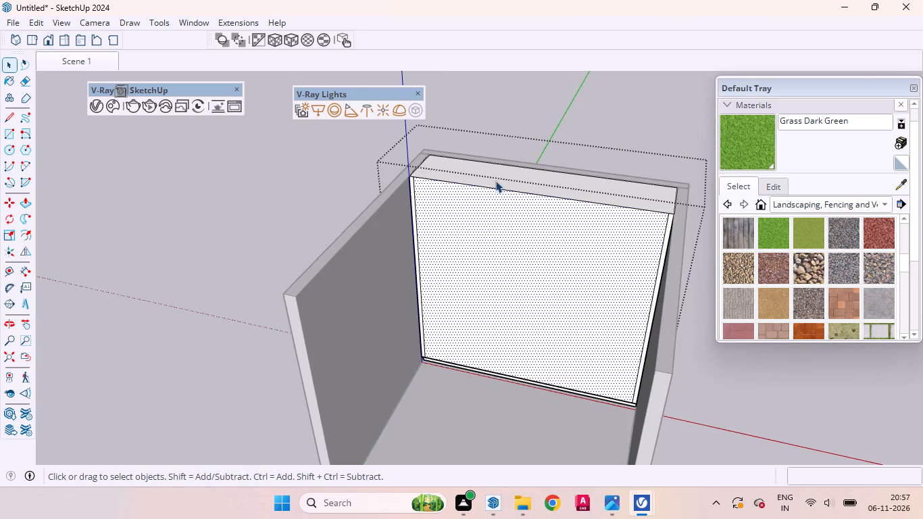
left_click(495, 189)
right_click(495, 189)
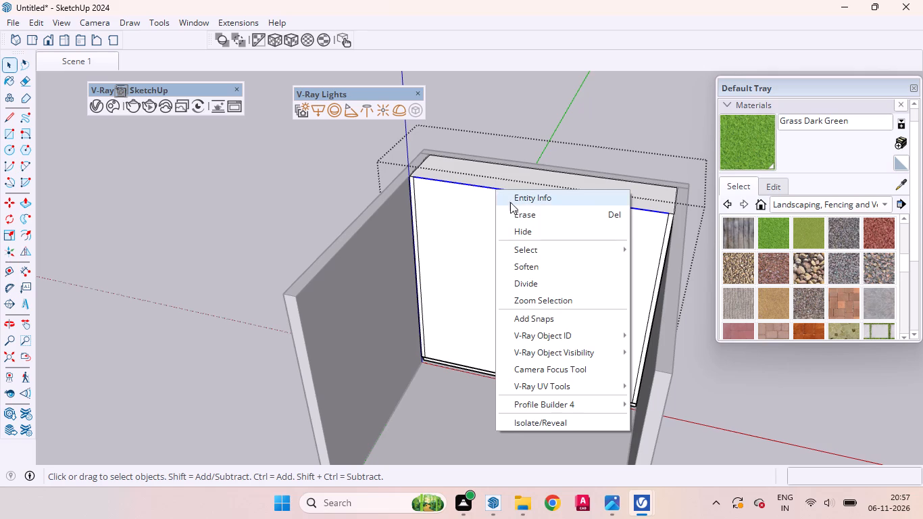
left_click(531, 276)
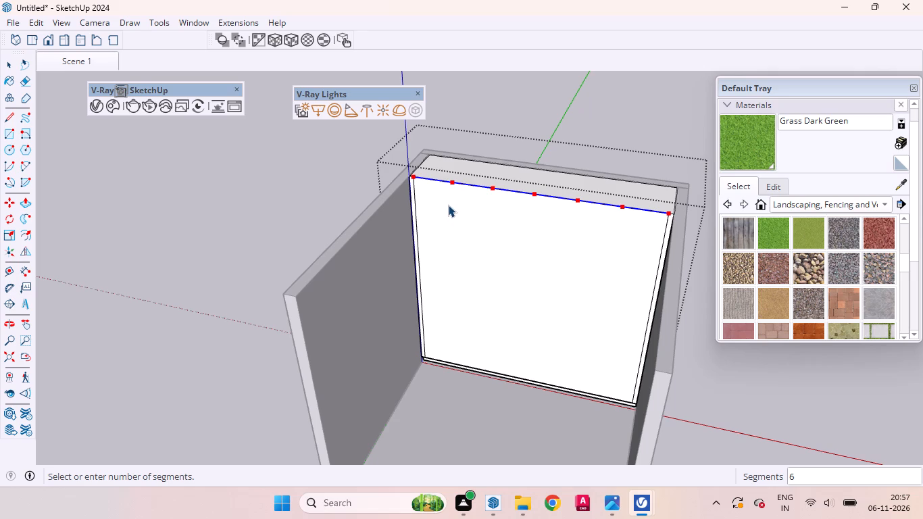
left_click(448, 205)
Draw vertical lines from the top edge's second and fourth division points to the bottom strip, splitting the front into three equal panels.
key("l")
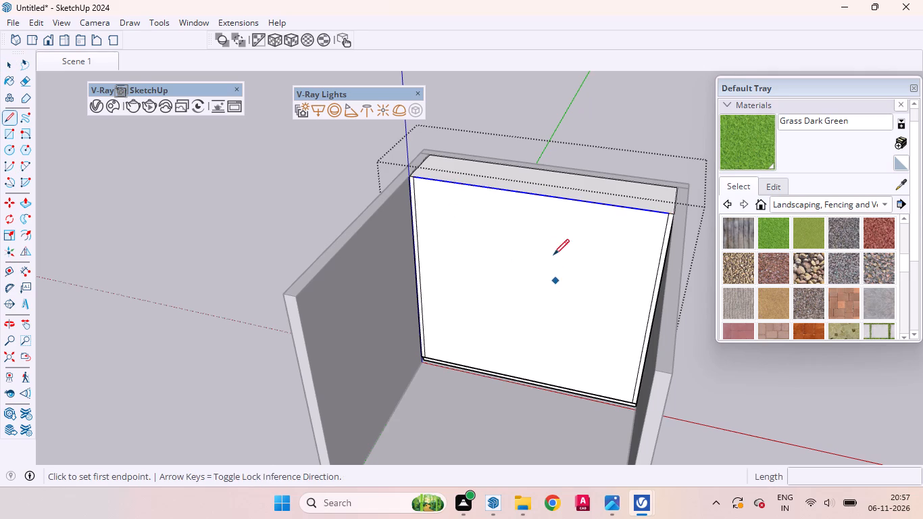
left_click(487, 187)
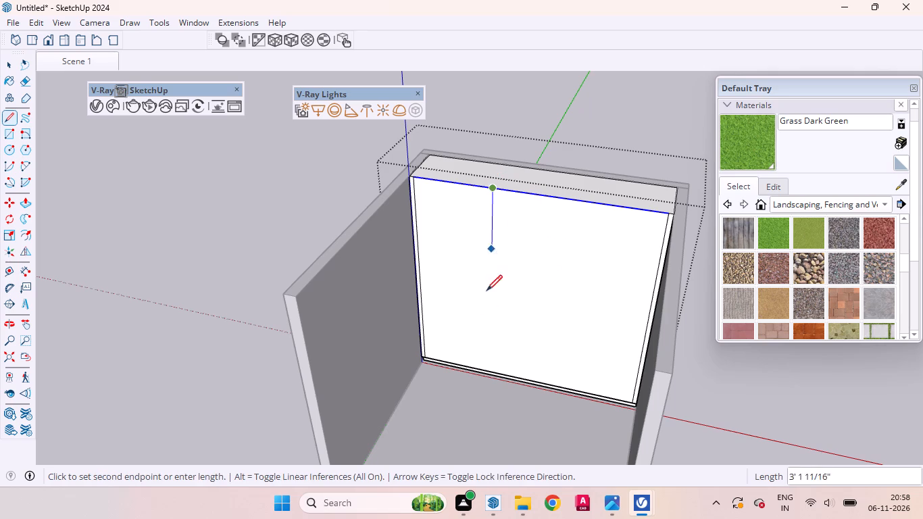
left_click(489, 372)
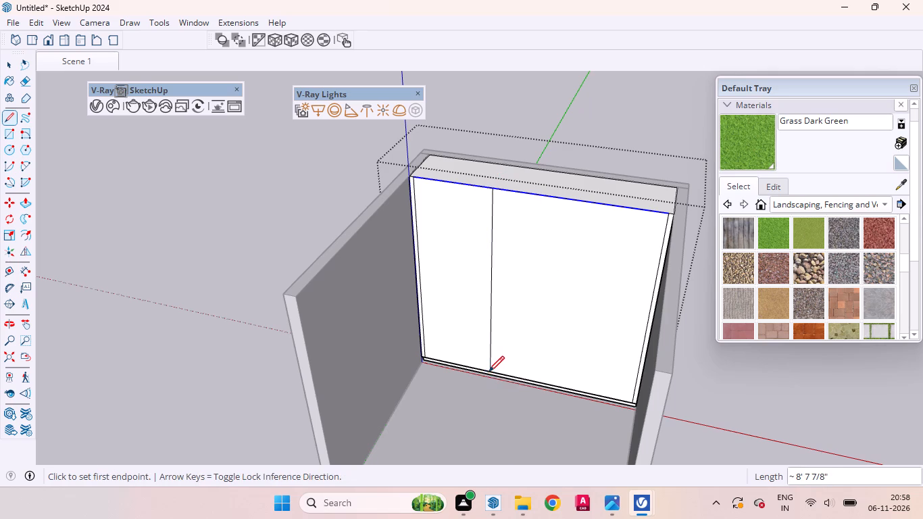
left_click(576, 204)
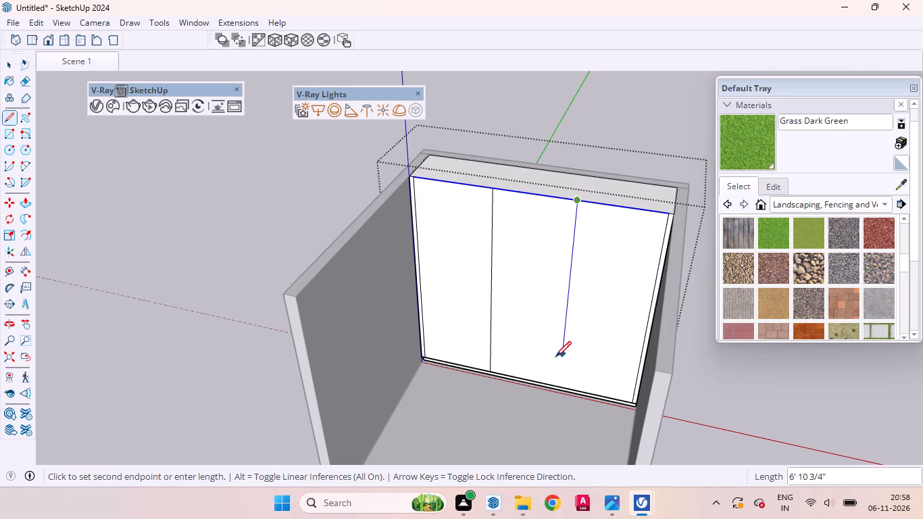
left_click(555, 382)
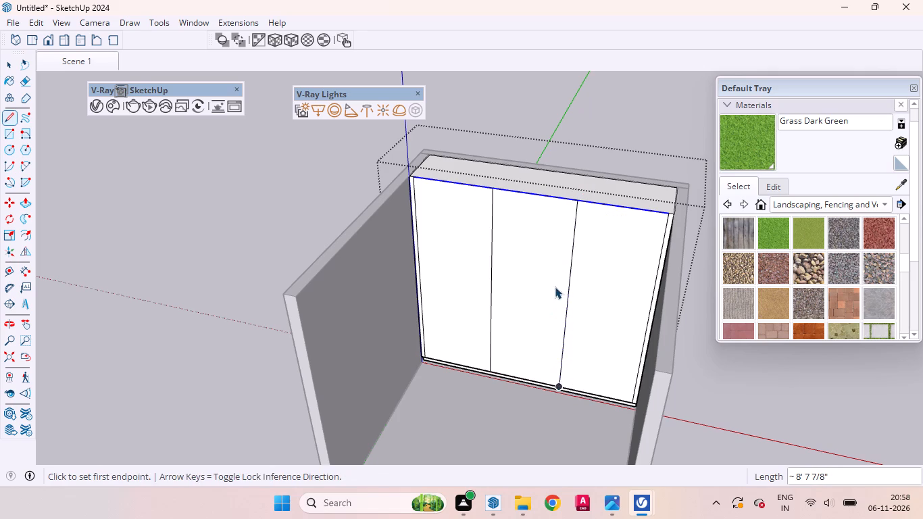
key("space")
Draw vertical lines from the top edge's first and third division points to the bottom strip, halving the first two front panels.
middle_click_drag(509, 295, 557, 249)
scroll(557, 248, "up", 1)
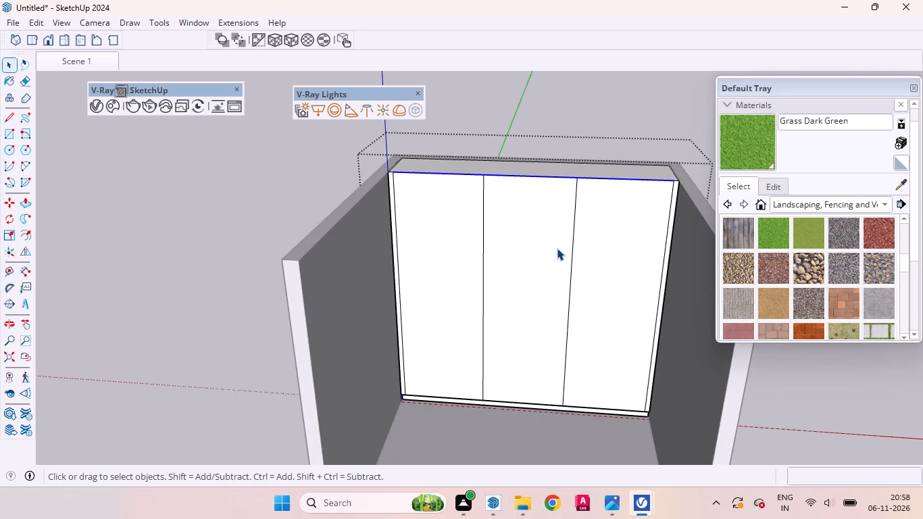
key("l")
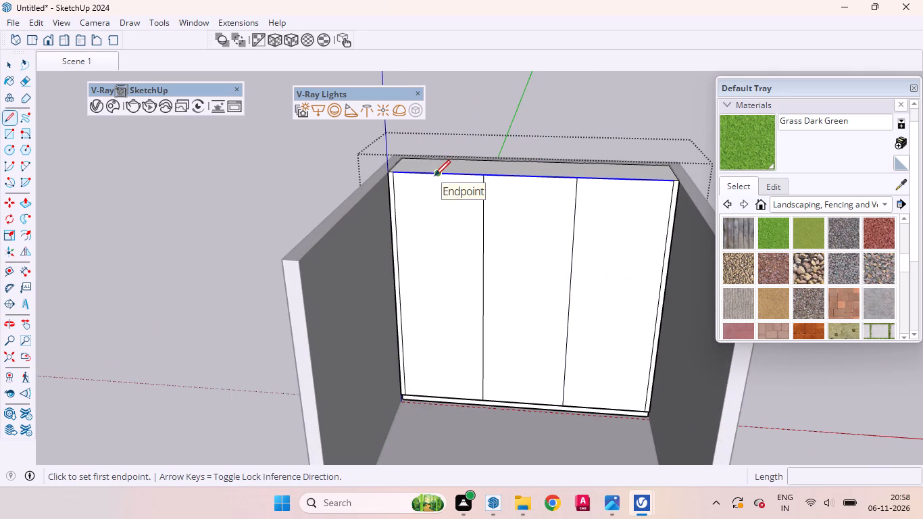
left_click(434, 176)
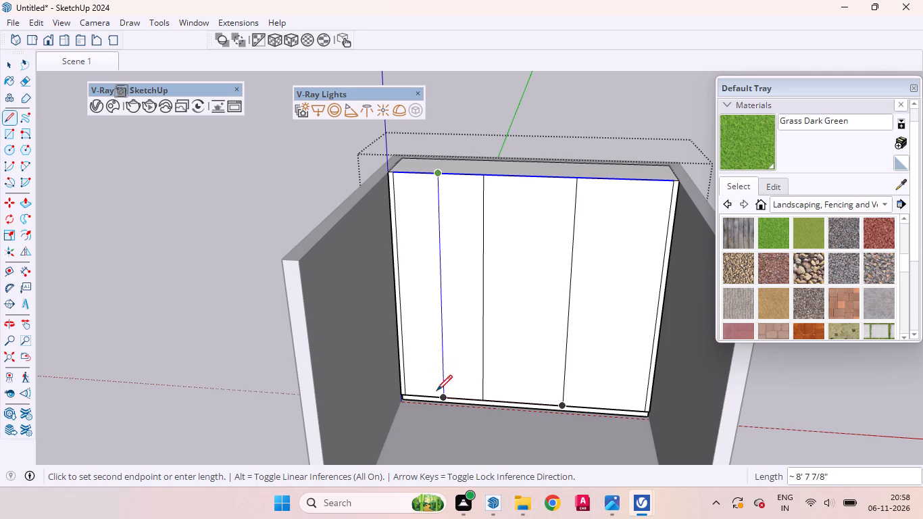
left_click(438, 396)
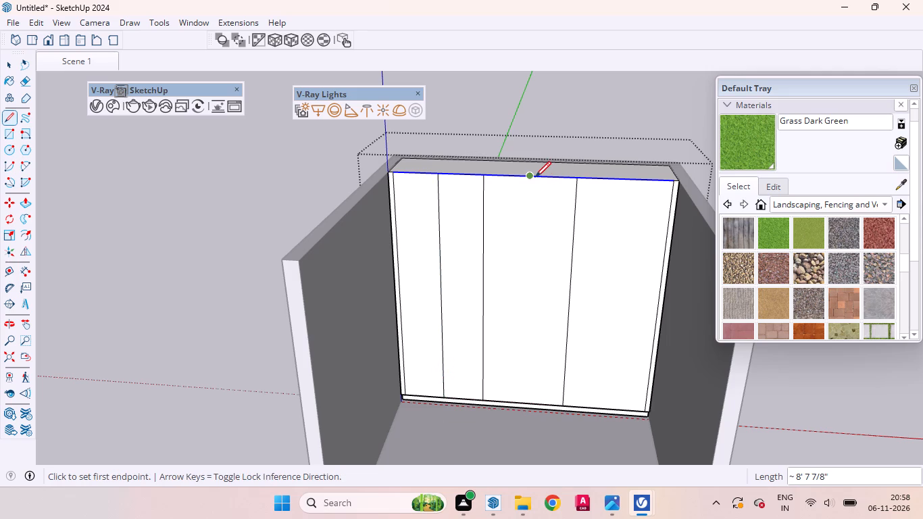
left_click(535, 177)
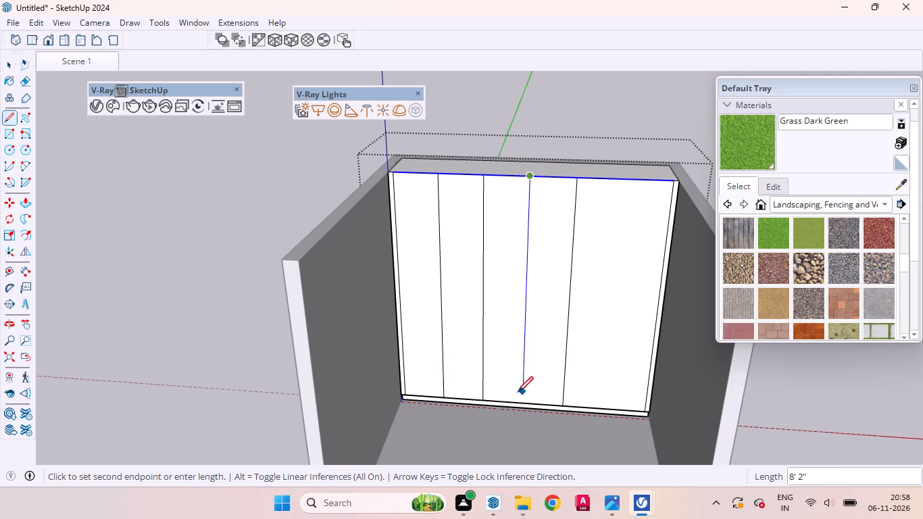
left_click(518, 401)
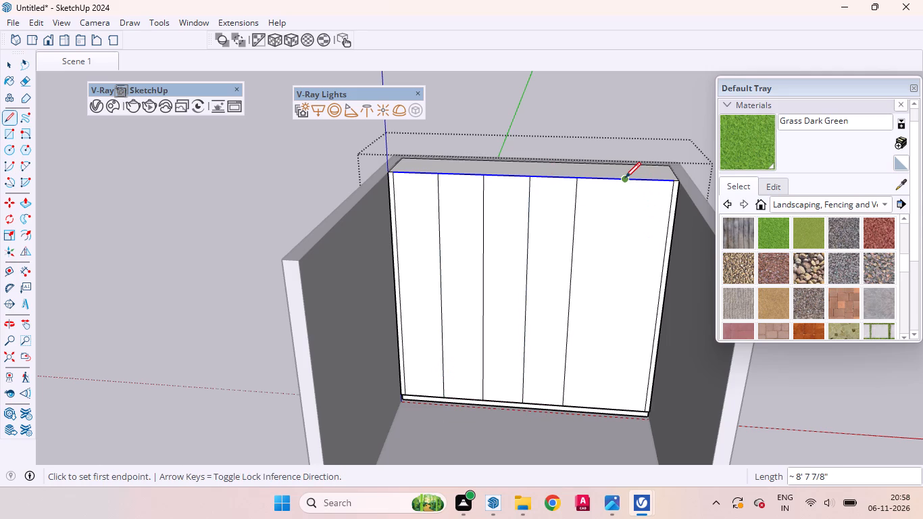
key("space")
Copy the left side strip's inner edge and the four vertical dividing lines 3 mm toward the right side wall.
left_click(618, 274)
left_click(543, 249)
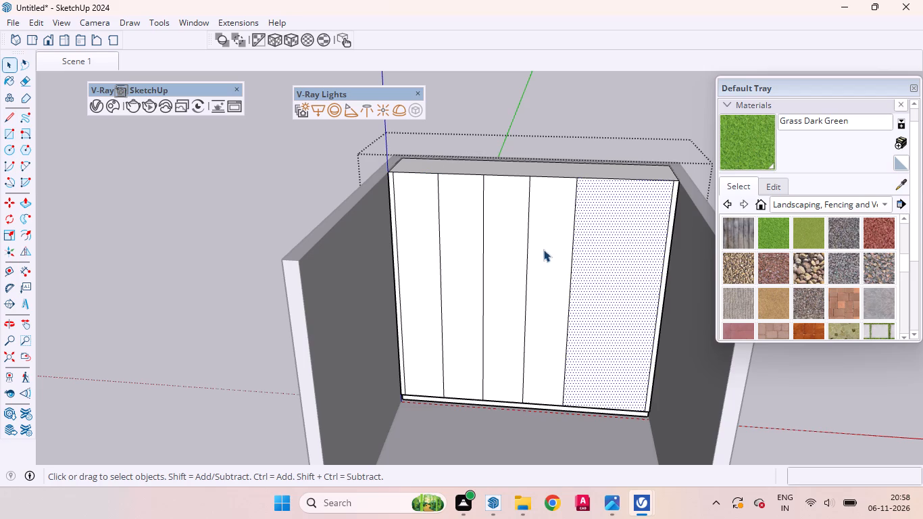
scroll(515, 262, "up", 6)
scroll(512, 313, "down", 6)
scroll(489, 262, "up", 9)
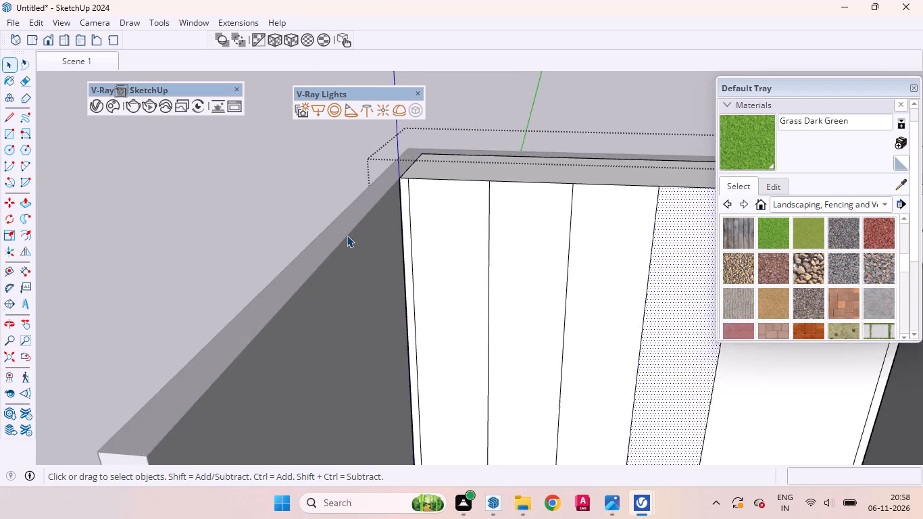
scroll(347, 235, "up", 4)
left_click(428, 245)
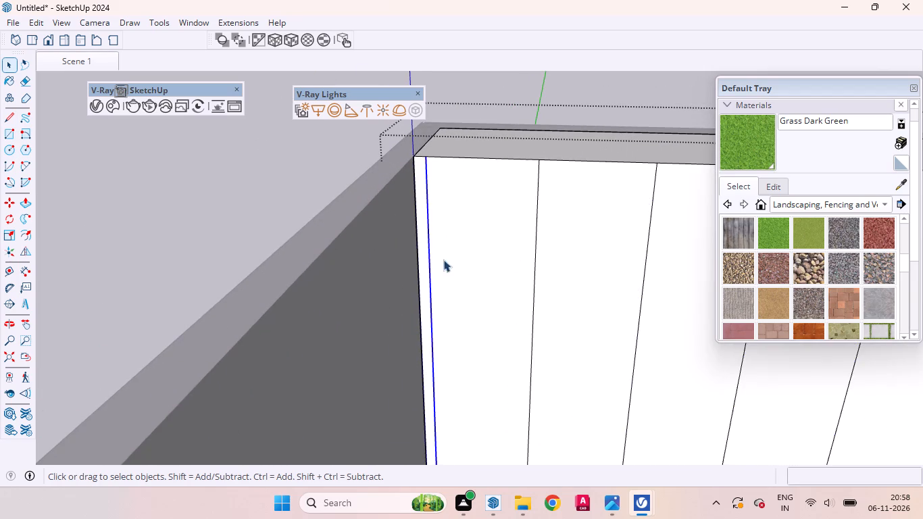
scroll(441, 254, "down", 7)
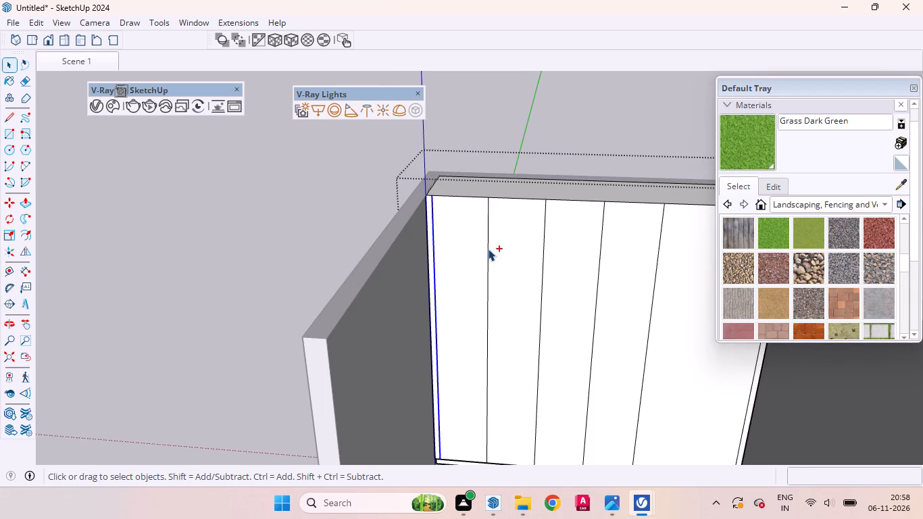
left_click(488, 249, "ctrl")
left_click(545, 247, "ctrl")
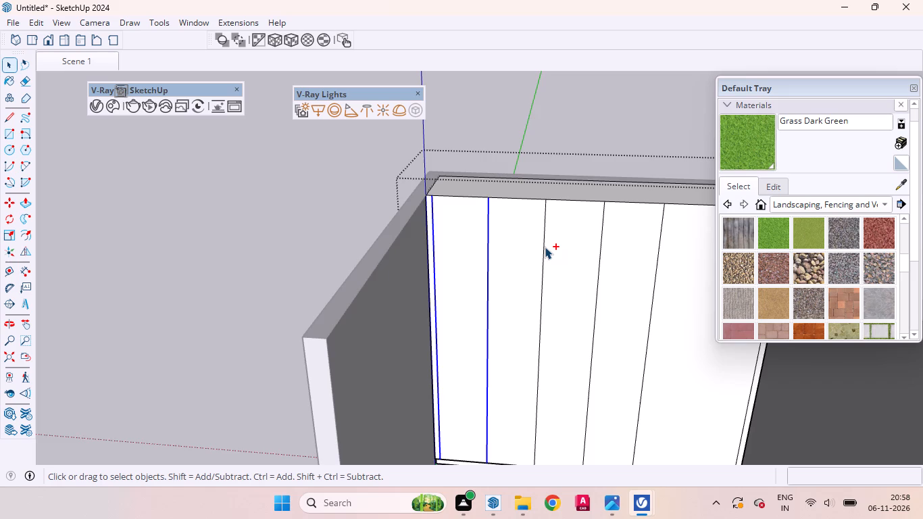
scroll(428, 259, "down", 4, "ctrl")
scroll(426, 257, "up", 1, "ctrl")
scroll(426, 257, "down", 2, "ctrl")
scroll(514, 271, "up", 7, "ctrl")
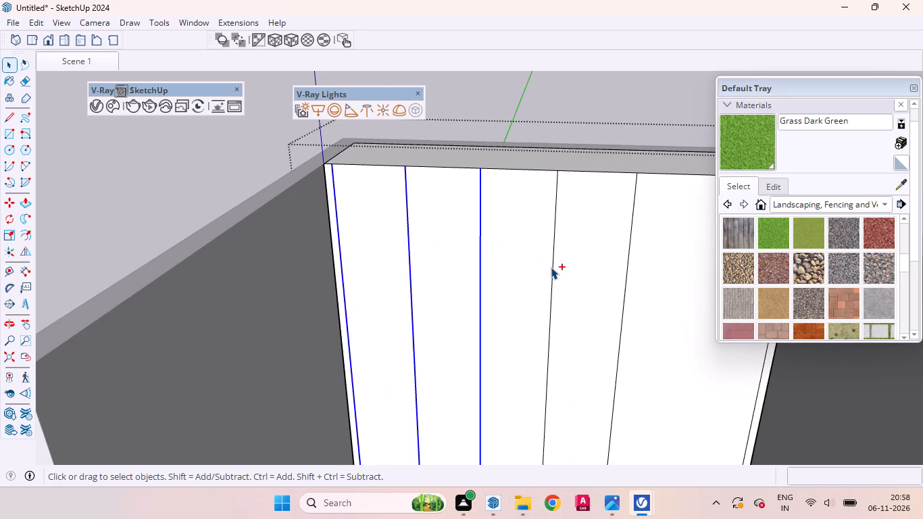
left_click(552, 268, "ctrl")
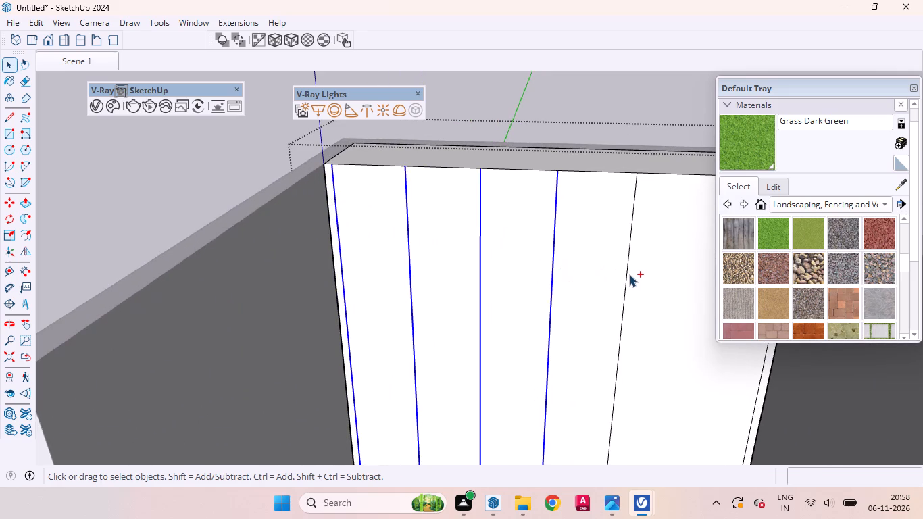
left_click(628, 273, "ctrl")
scroll(455, 224, "down", 9, "ctrl")
scroll(556, 322, "up", 4, "ctrl")
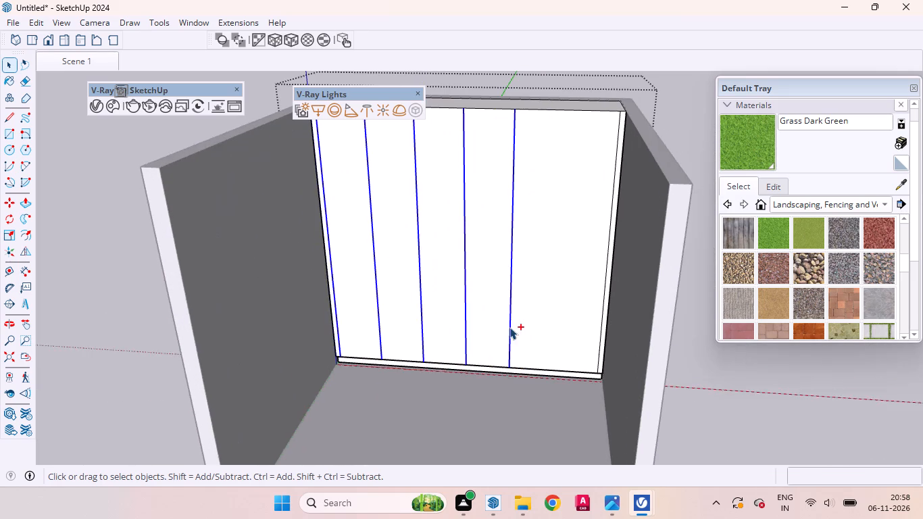
middle_click_drag(519, 335, 547, 374, "ctrl")
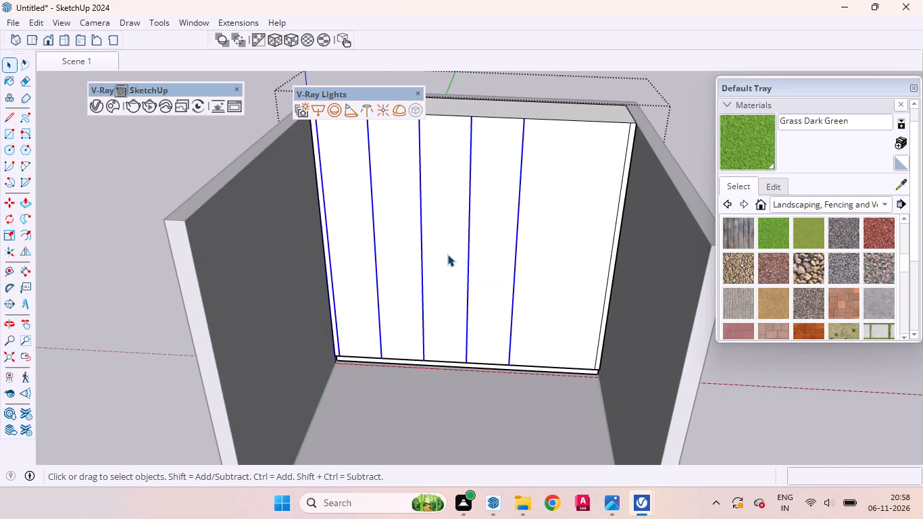
key("m")
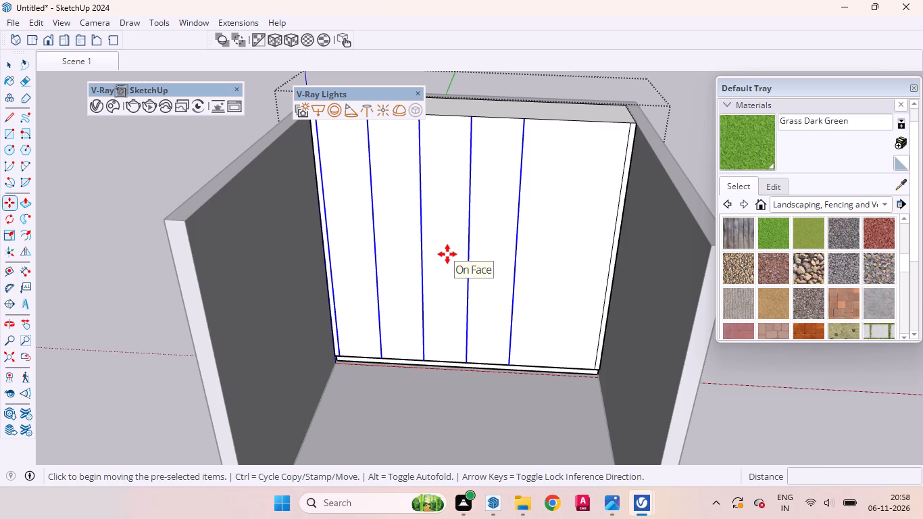
left_click(447, 254)
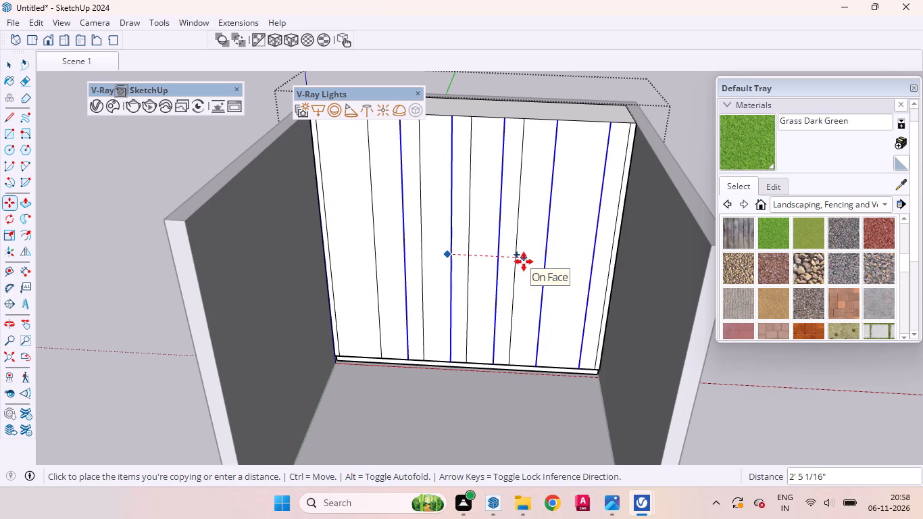
type("3mm")
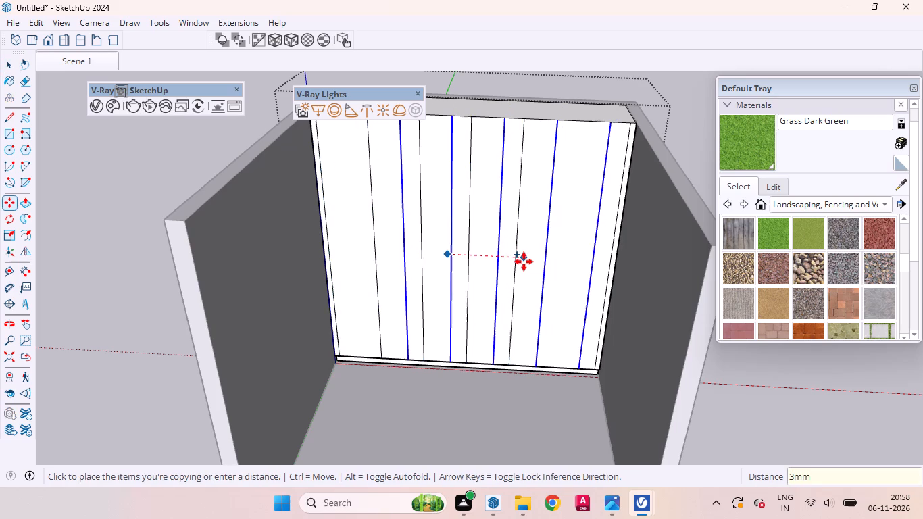
key("Return")
key("space")
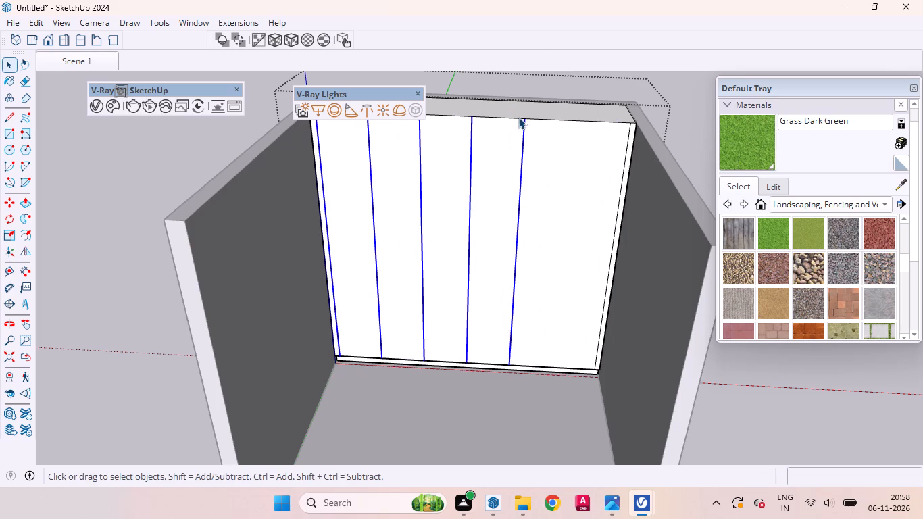
Examine the narrow strip between the fourth dividing line and its copy at the front's top edge.
scroll(563, 190, "down", 5)
middle_click_drag(562, 287, 533, 366)
scroll(547, 214, "up", 16)
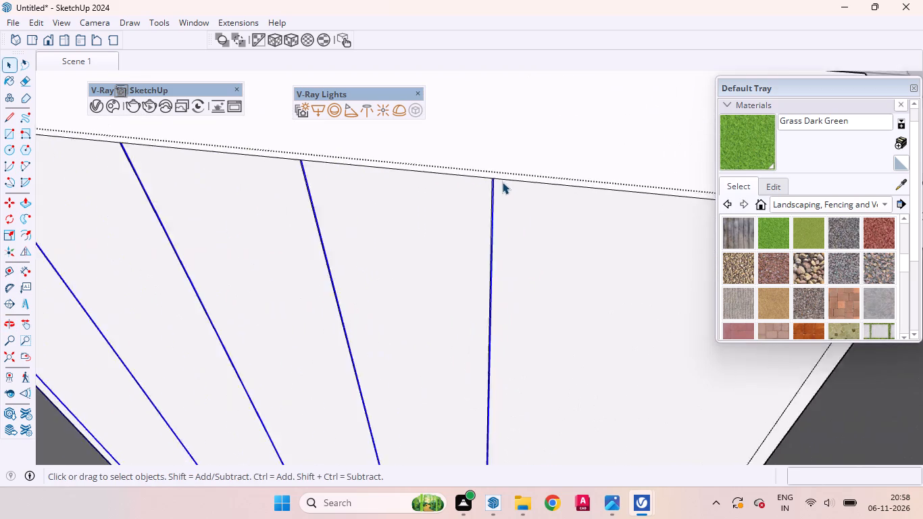
scroll(502, 182, "up", 20)
scroll(502, 182, "up", 2)
left_click(495, 187)
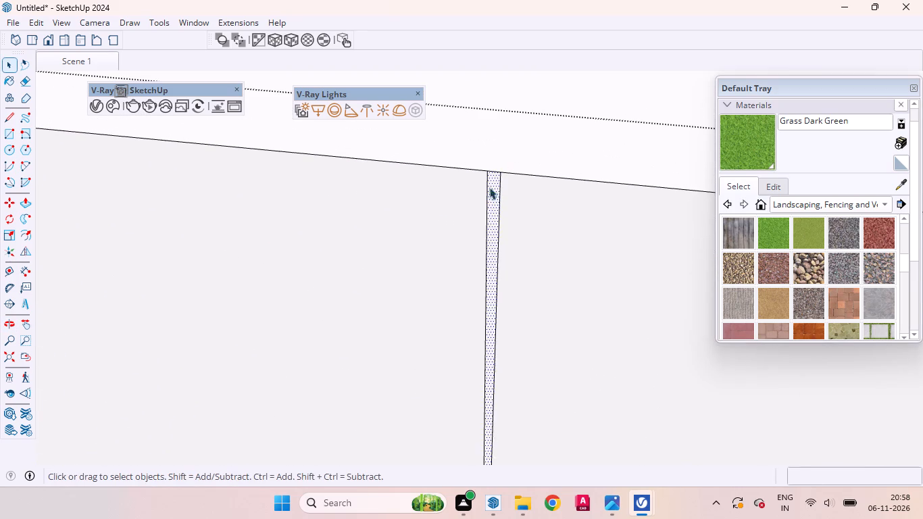
scroll(421, 205, "down", 20)
scroll(421, 205, "down", 6)
scroll(444, 129, "up", 2)
scroll(444, 129, "down", 15)
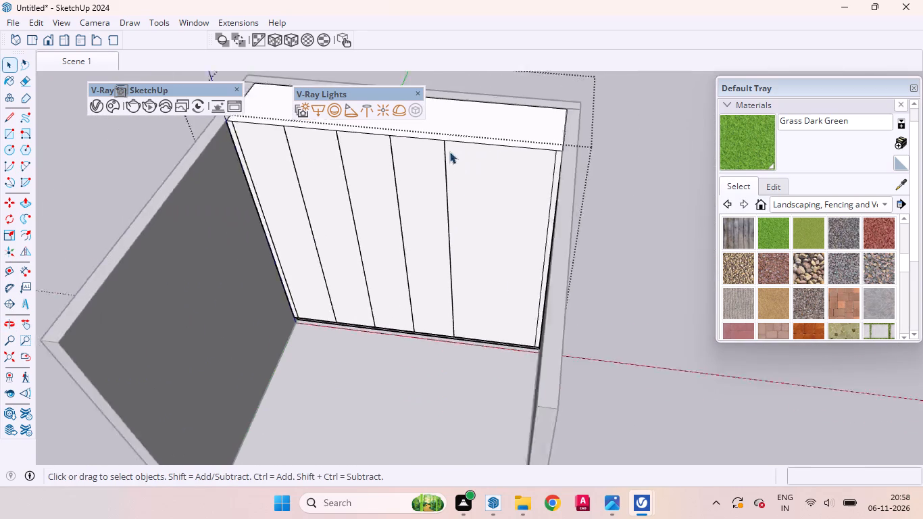
Offset the outline of the wide undivided front panel beside the right side strip inward by 18 mm.
left_click(477, 218)
scroll(476, 199, "up", 6)
middle_click_drag(470, 231, 525, 255)
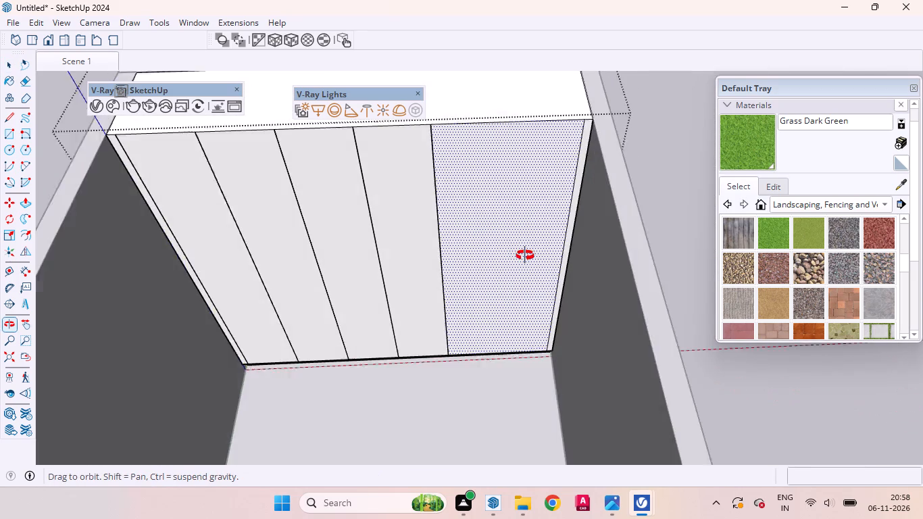
middle_click_drag(525, 255, 520, 194)
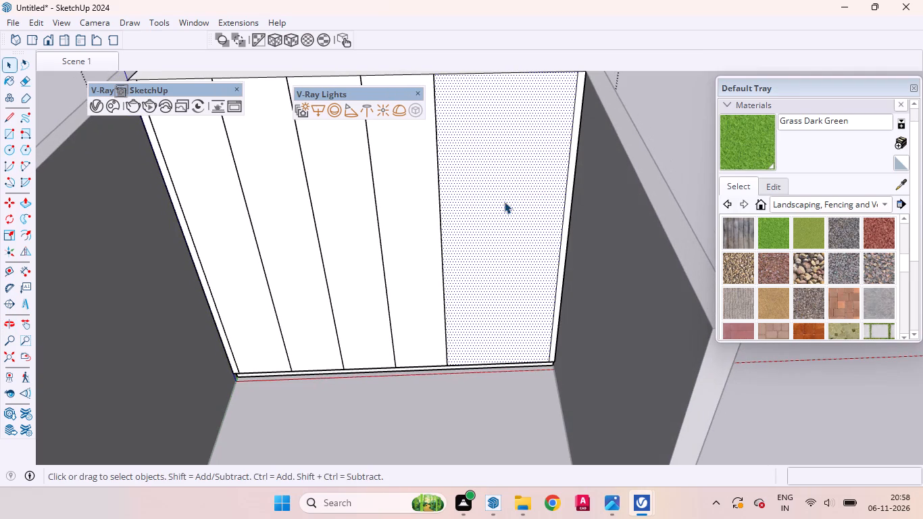
scroll(493, 224, "down", 2)
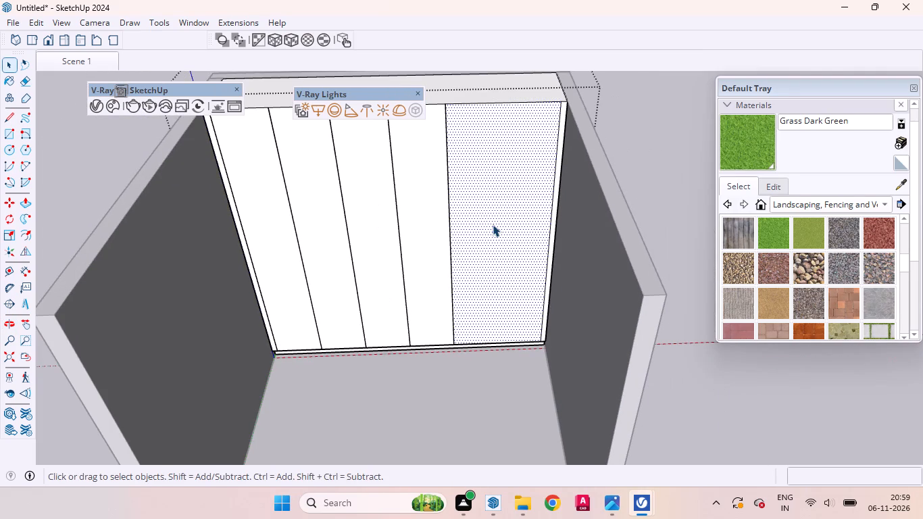
key("f")
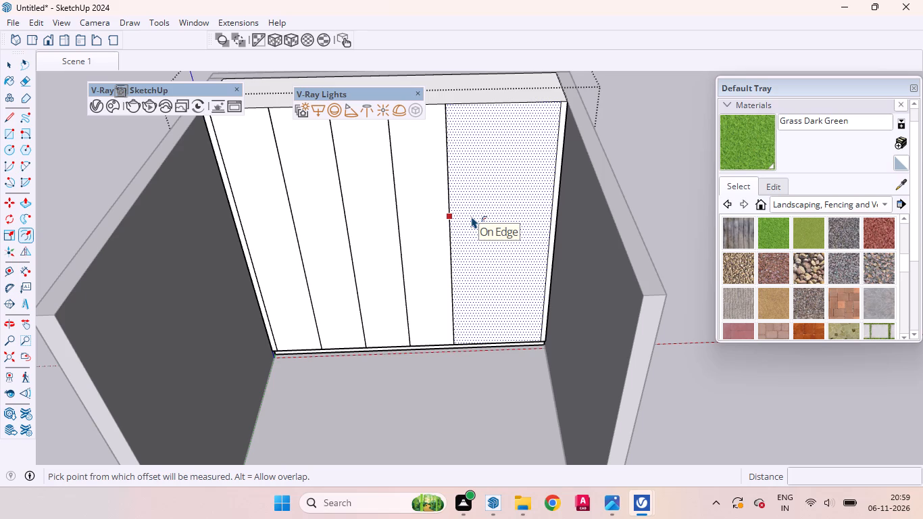
left_click_drag(472, 216, 469, 209)
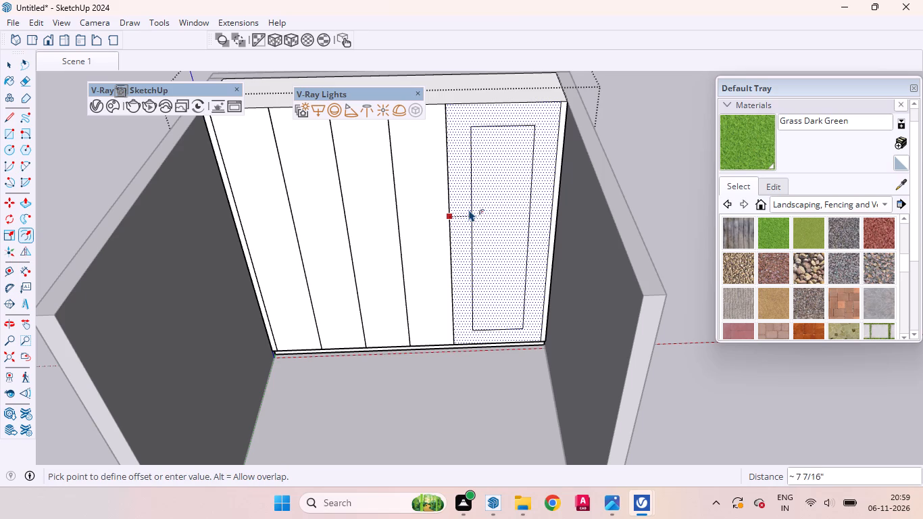
left_click_drag(469, 209, 469, 209)
type("18mm")
key("Return")
key("space")
Examine the 18 mm frame of the wide front panel and its junction with the right side strip.
left_click(480, 203)
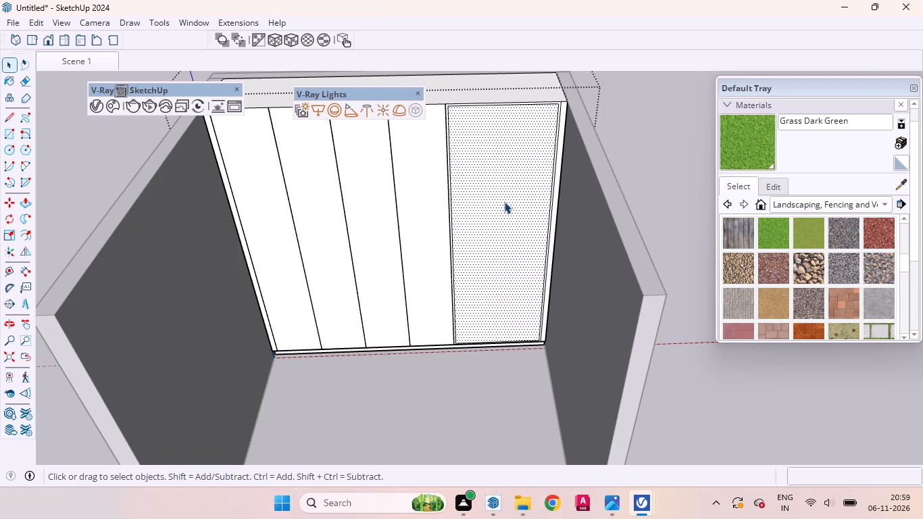
middle_click_drag(504, 201, 414, 209)
scroll(487, 215, "down", 5)
scroll(501, 126, "up", 6)
scroll(501, 126, "down", 1)
scroll(477, 172, "up", 9)
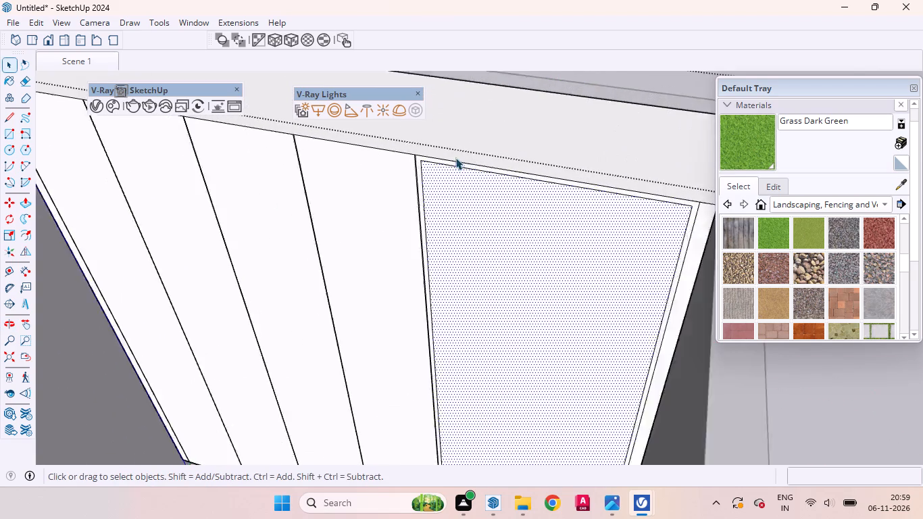
scroll(455, 157, "up", 2)
scroll(455, 157, "down", 1)
scroll(441, 158, "up", 20)
scroll(441, 158, "up", 1)
middle_click_drag(374, 183, 505, 172)
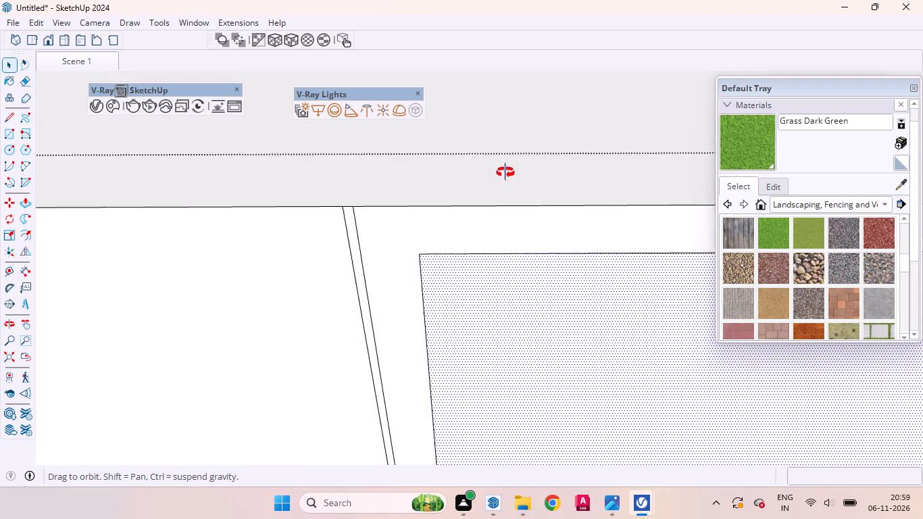
middle_click_drag(505, 172, 508, 172)
scroll(507, 172, "up", 2)
scroll(417, 186, "down", 20)
scroll(417, 186, "down", 13)
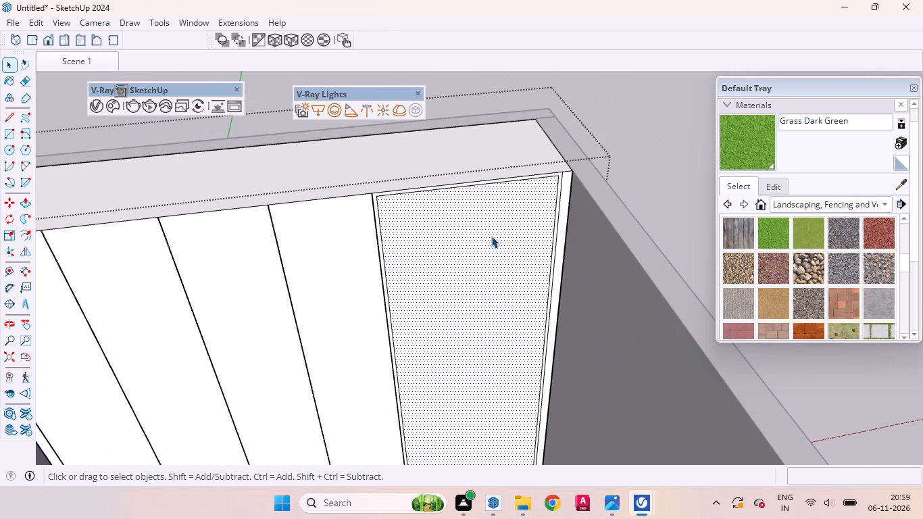
middle_click_drag(489, 233, 498, 172)
scroll(497, 172, "up", 1)
scroll(476, 207, "down", 13)
scroll(484, 245, "up", 6)
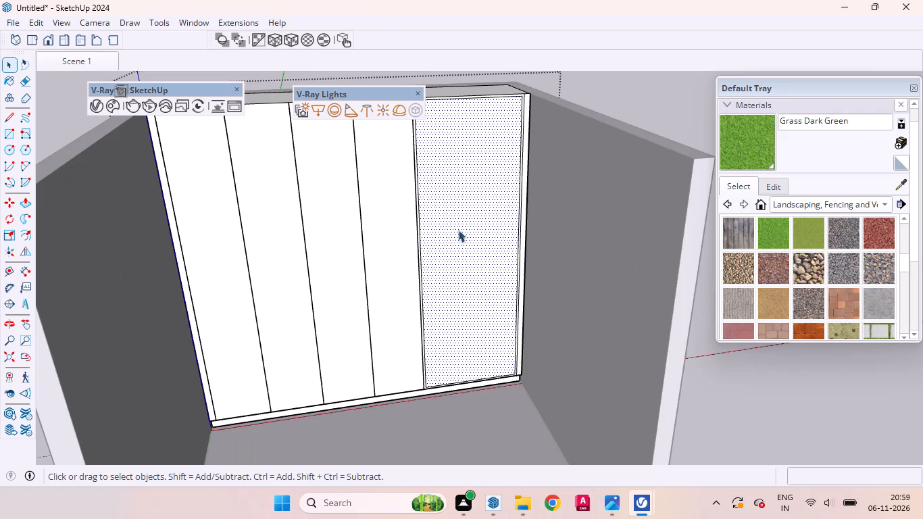
middle_click_drag(461, 234, 508, 204)
scroll(493, 284, "up", 5)
scroll(457, 352, "down", 11)
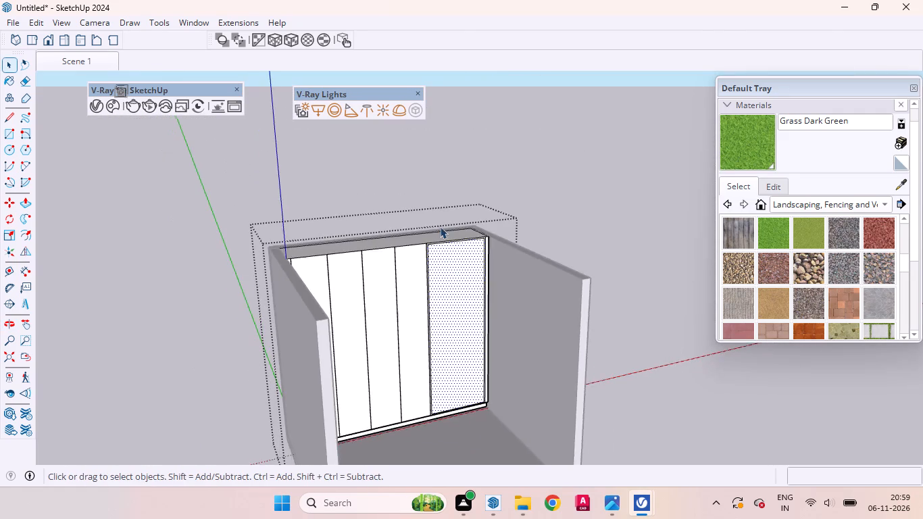
middle_click_drag(455, 249, 519, 347)
scroll(517, 343, "up", 11)
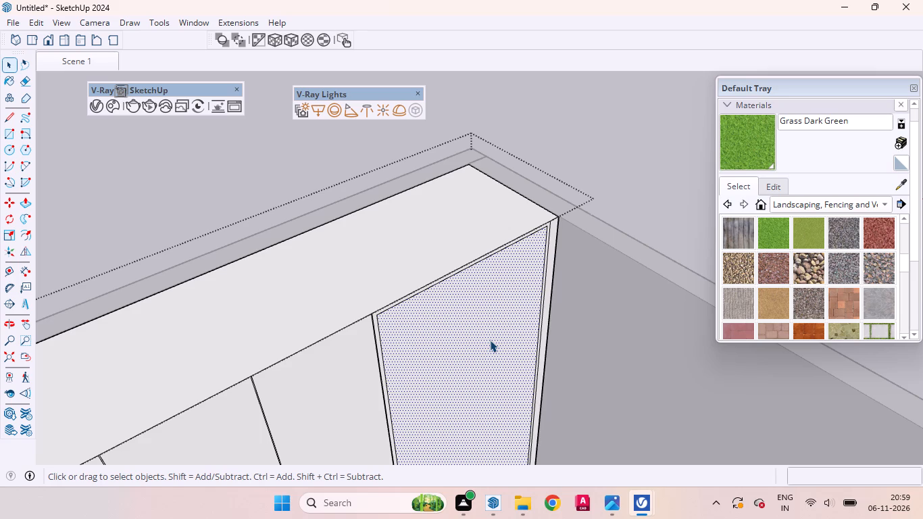
scroll(447, 330, "up", 5)
scroll(445, 240, "down", 8)
middle_click_drag(477, 243, 399, 216)
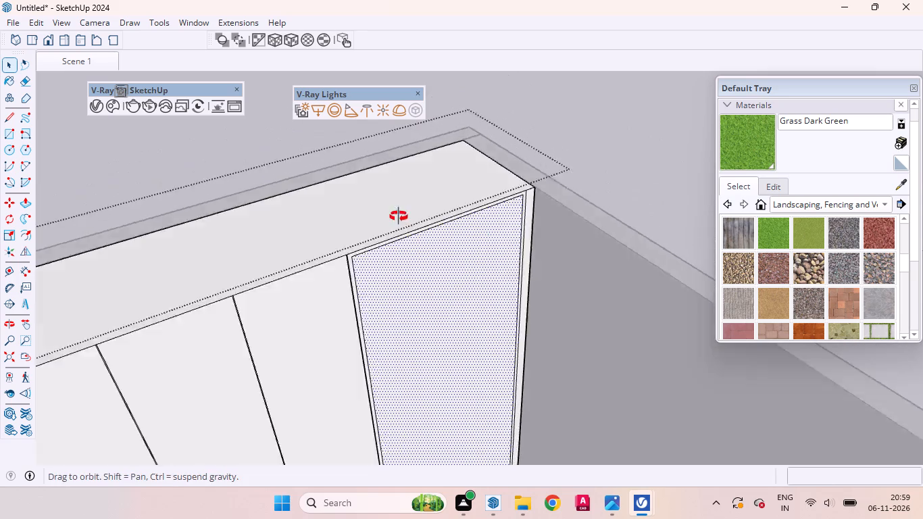
middle_click_drag(399, 216, 357, 195)
scroll(397, 176, "up", 2)
Undo the 18 mm offset on the wide front panel.
key("ctrl+z")
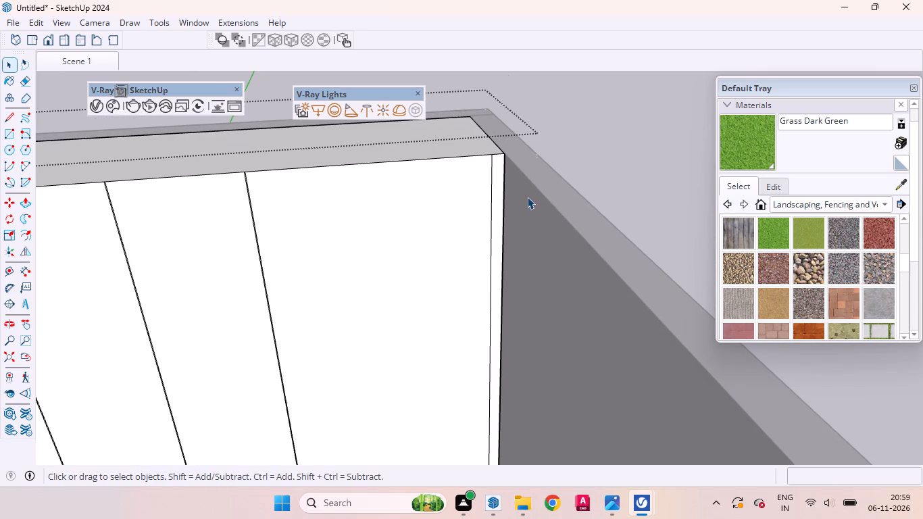
Copy the right side strip's inner edge 3 mm toward the wide front panel.
left_click(492, 176)
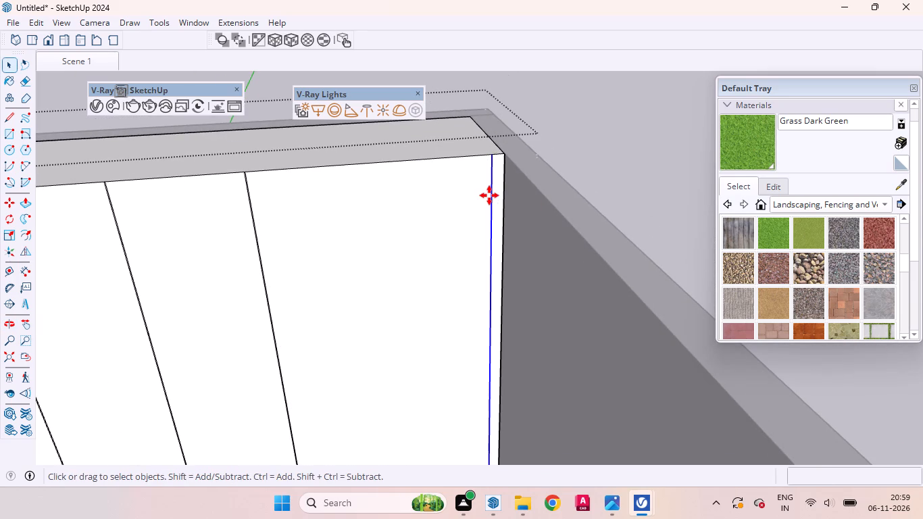
key("m")
left_click(489, 196)
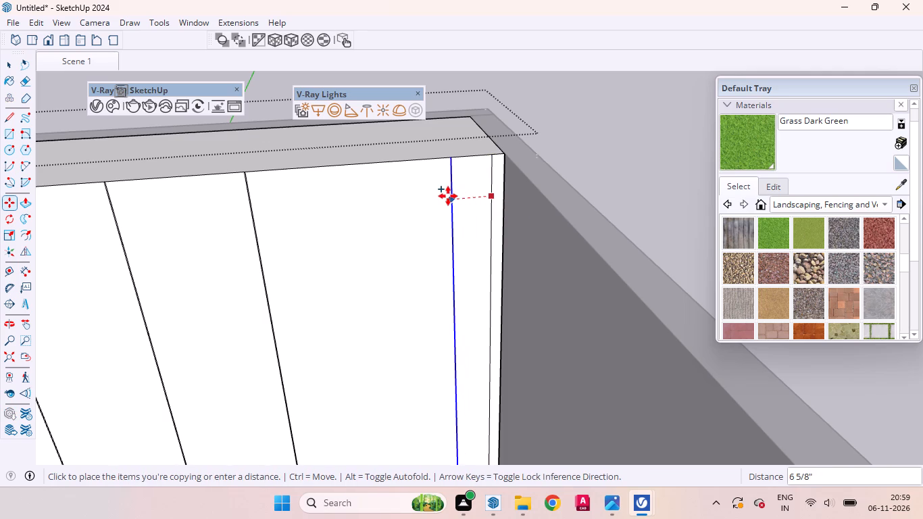
type("3mm")
key("Return")
key("space")
Offset the outline of the wide front panel, up to the new 3 mm gap line, inward by 18 mm.
left_click(443, 235)
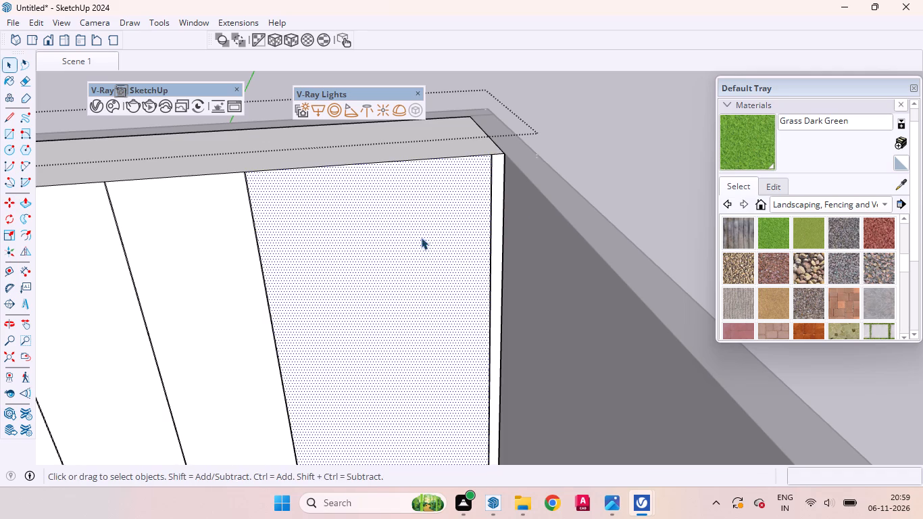
scroll(460, 258, "up", 1)
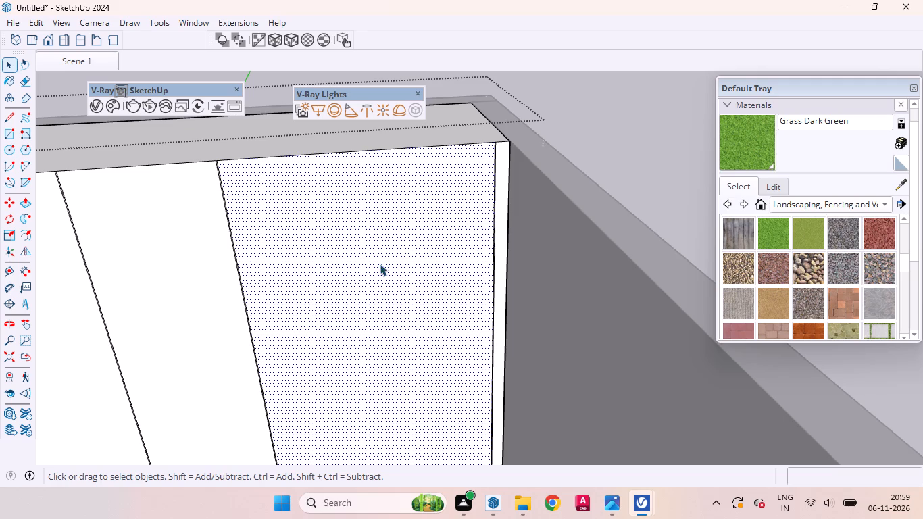
scroll(297, 231, "down", 3)
middle_click_drag(289, 194, 272, 139)
scroll(281, 166, "up", 8)
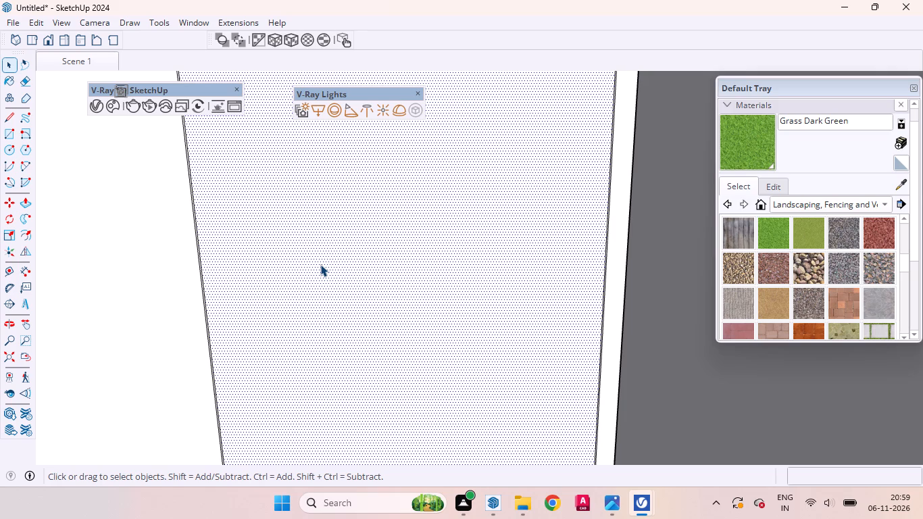
scroll(351, 322, "down", 5)
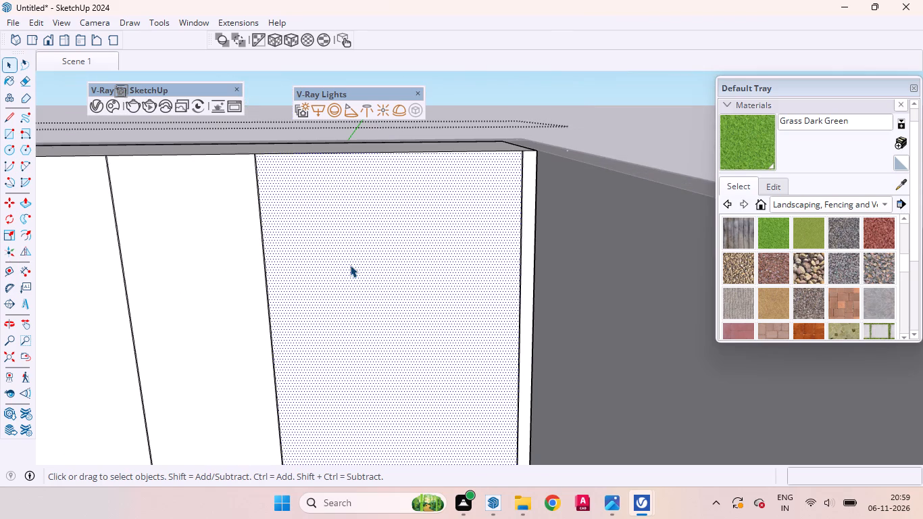
key("f")
left_click(316, 246)
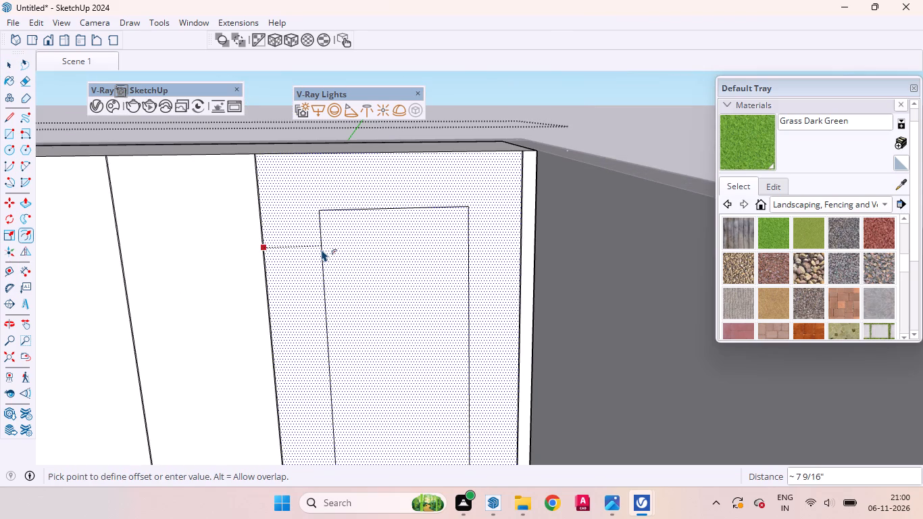
type("18")
type("mm")
key("Return")
key("space")
Push the wide panel's inner face 580 mm back into the wardrobe block to hollow out the compartment.
left_click(385, 284)
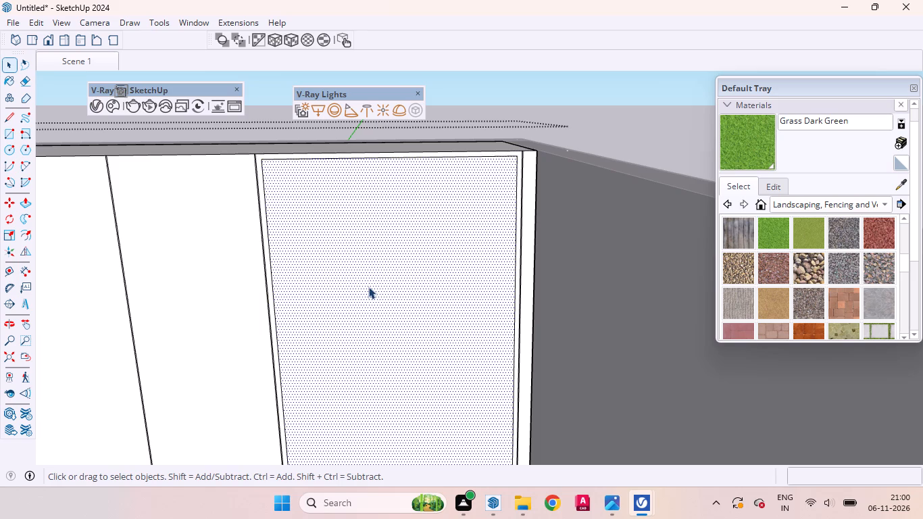
middle_click_drag(374, 299, 423, 359)
scroll(566, 304, "up", 17)
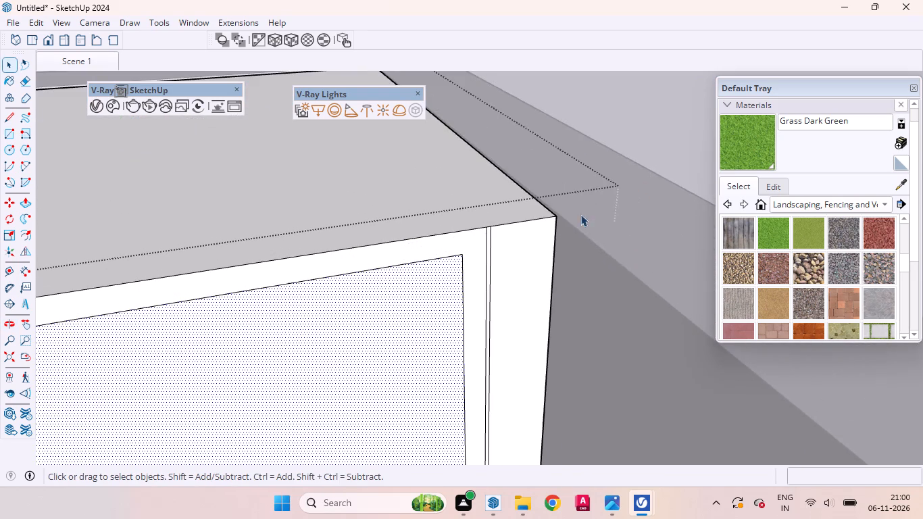
middle_click_drag(367, 266, 468, 289)
scroll(474, 278, "up", 1)
scroll(474, 229, "down", 11)
scroll(399, 349, "up", 5)
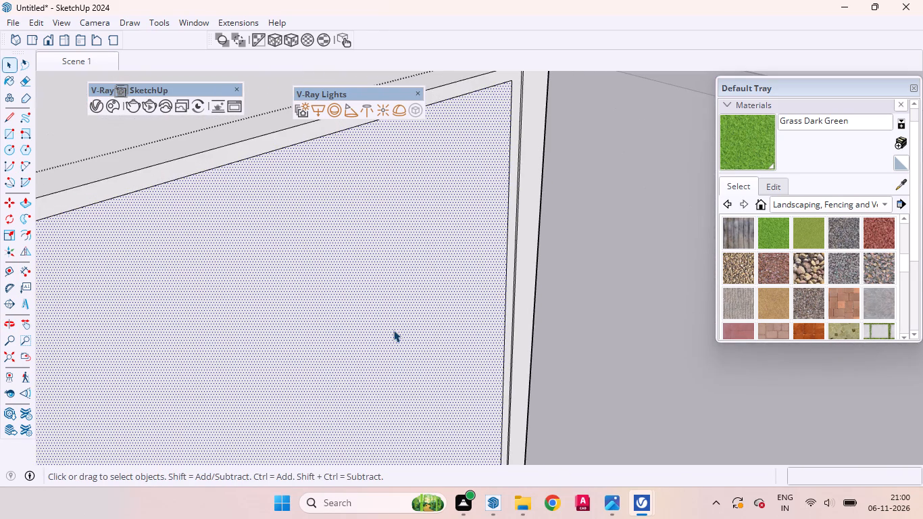
key("p")
left_click_drag(393, 330, 367, 312)
type("580m")
key("m")
key("Return")
key("space")
Push the 3 mm gap strip beside the right side strip 18 mm into the wardrobe front.
scroll(535, 220, "down", 17)
middle_click_drag(514, 246, 464, 235)
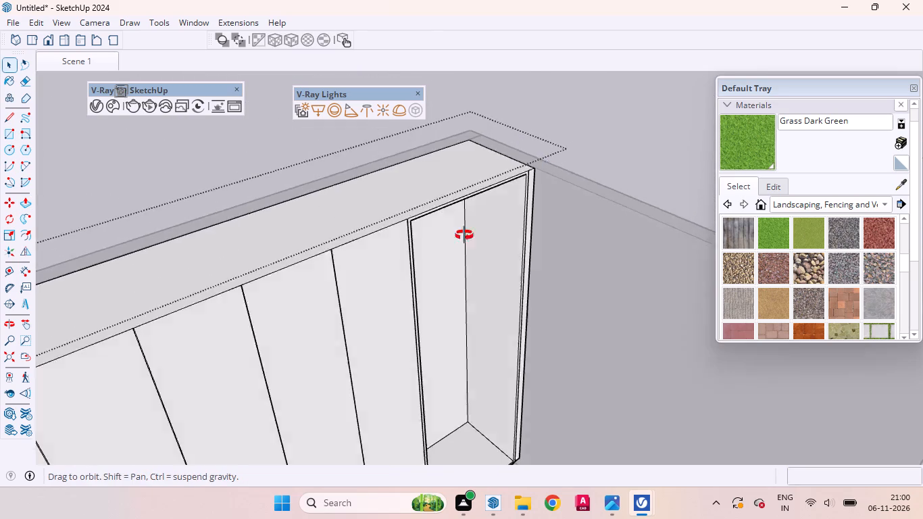
middle_click_drag(464, 235, 461, 218)
scroll(468, 219, "up", 1)
scroll(519, 156, "down", 7)
scroll(508, 364, "up", 9)
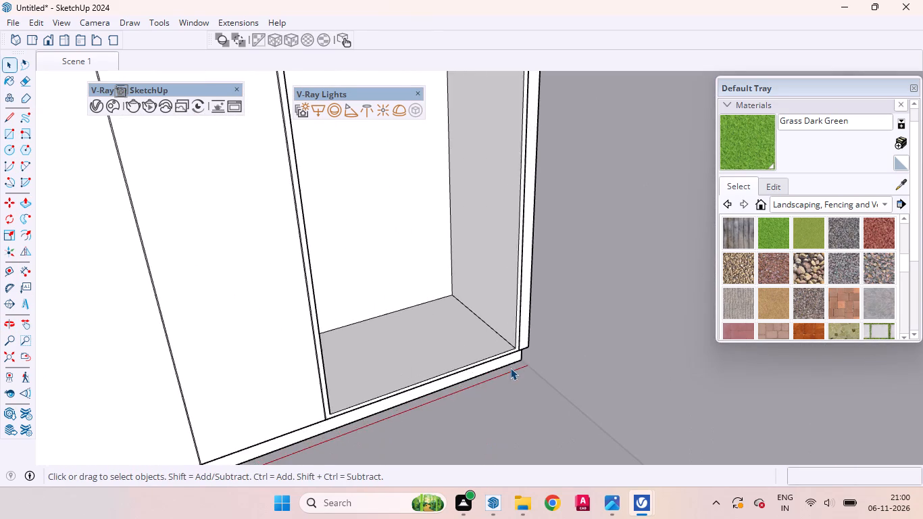
scroll(510, 368, "up", 3)
scroll(512, 366, "down", 1)
scroll(512, 366, "up", 7)
middle_click_drag(455, 349, 372, 349)
scroll(455, 333, "up", 12)
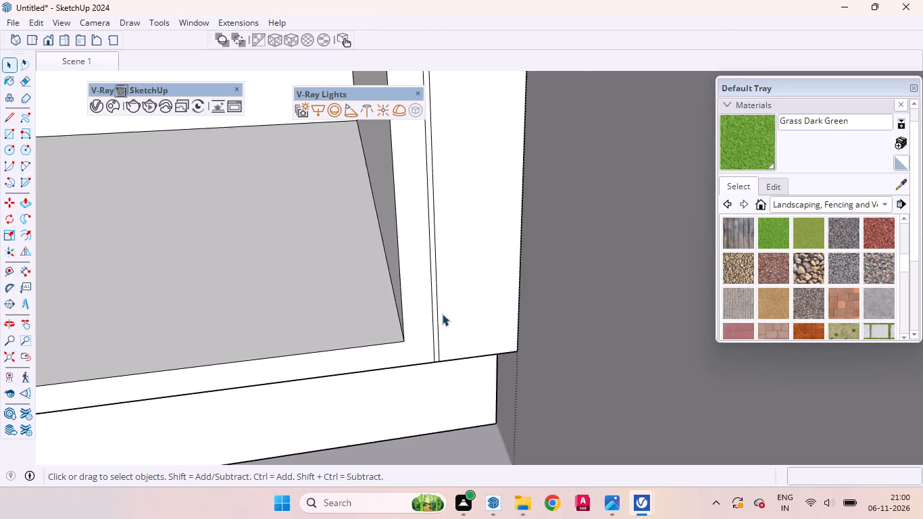
scroll(442, 314, "up", 7)
left_click(430, 276)
key("p")
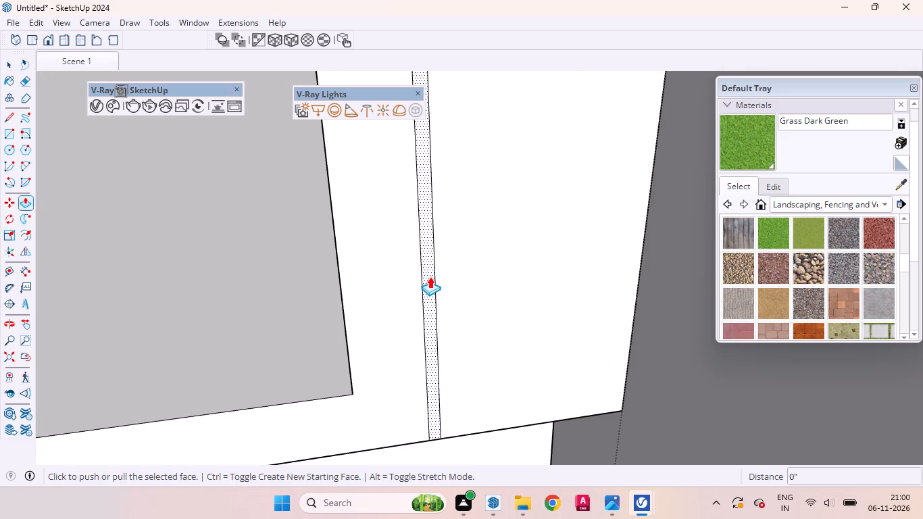
left_click_drag(430, 276, 426, 269)
type("18mm")
key("Return")
Repeat the 18 mm inward push on the 3 mm gap strips at the fourth and third dividing lines.
scroll(625, 274, "down", 10)
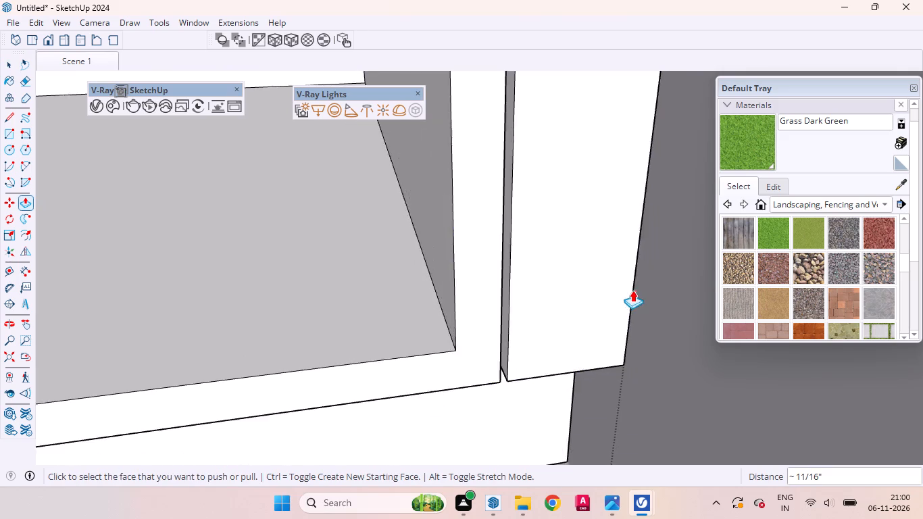
scroll(632, 290, "down", 14)
scroll(82, 309, "up", 5)
scroll(318, 282, "down", 6)
scroll(472, 281, "up", 1)
scroll(488, 280, "down", 1)
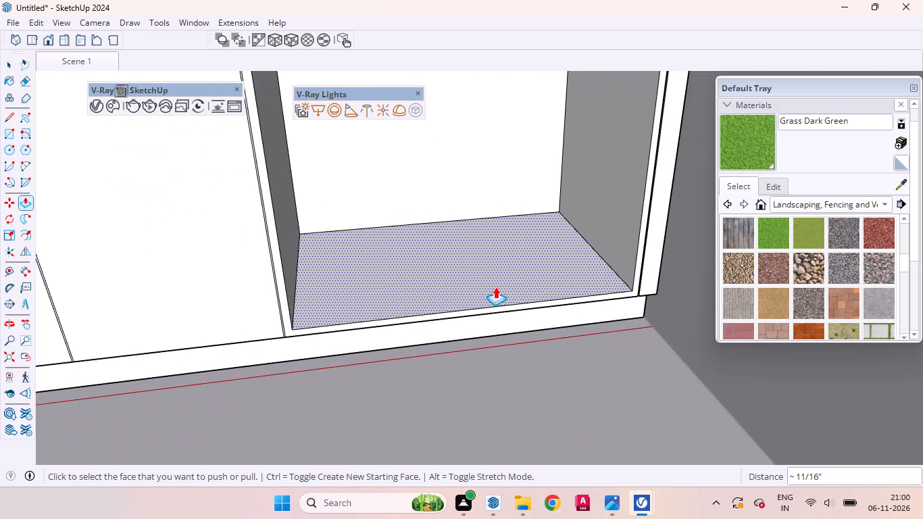
scroll(235, 233, "up", 20)
scroll(235, 233, "up", 7)
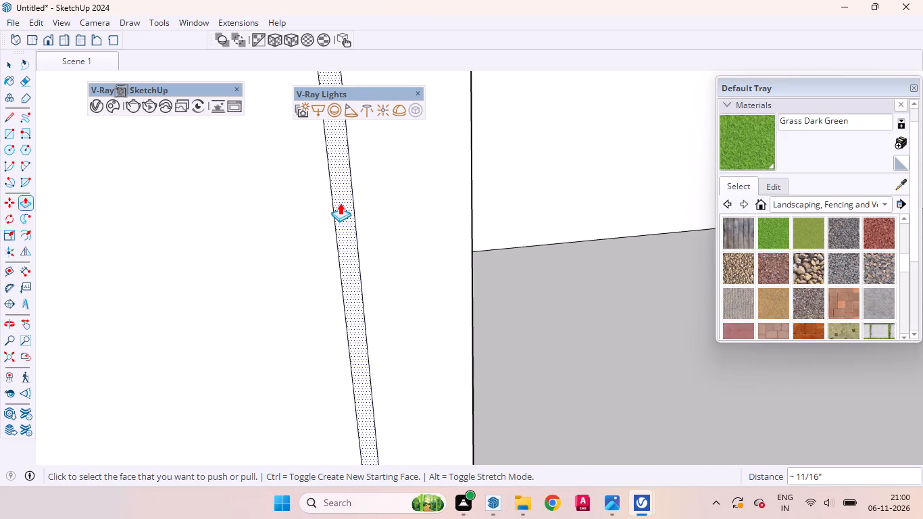
double_click(341, 203)
scroll(524, 202, "down", 15)
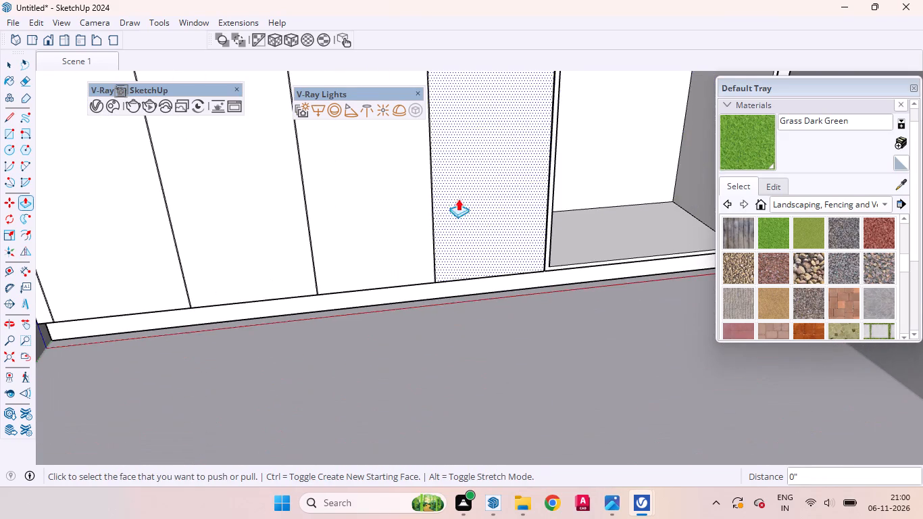
scroll(403, 194, "up", 20)
scroll(403, 194, "up", 3)
scroll(456, 178, "down", 1)
scroll(456, 178, "up", 3)
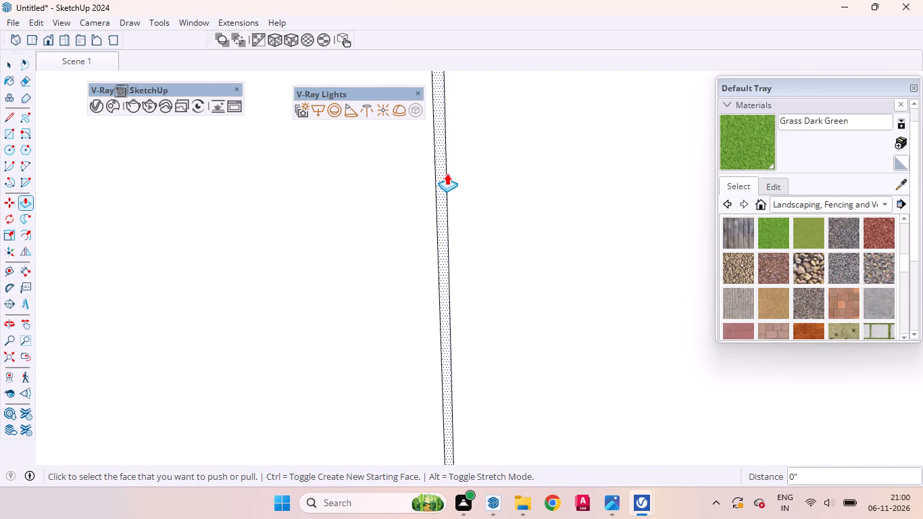
double_click(444, 171)
Repeat the 18 mm inward push on the 3 mm gap strips at the second and first dividing lines.
scroll(677, 174, "down", 14)
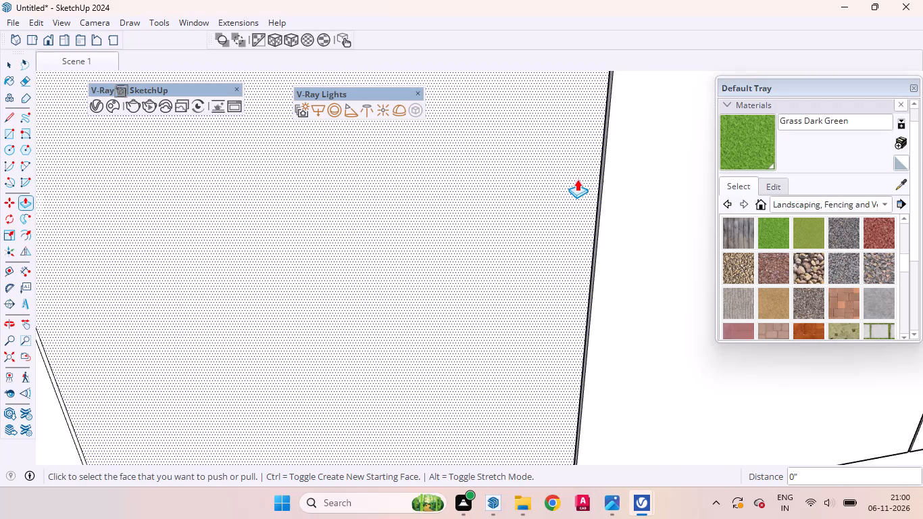
scroll(577, 179, "down", 9)
scroll(364, 191, "up", 9)
scroll(384, 176, "down", 1)
scroll(384, 176, "up", 11)
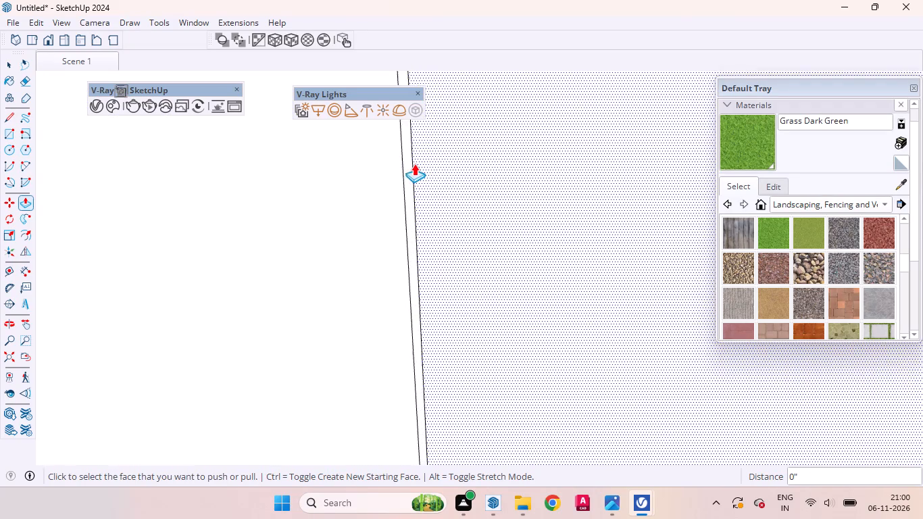
scroll(414, 164, "up", 4)
double_click(408, 163)
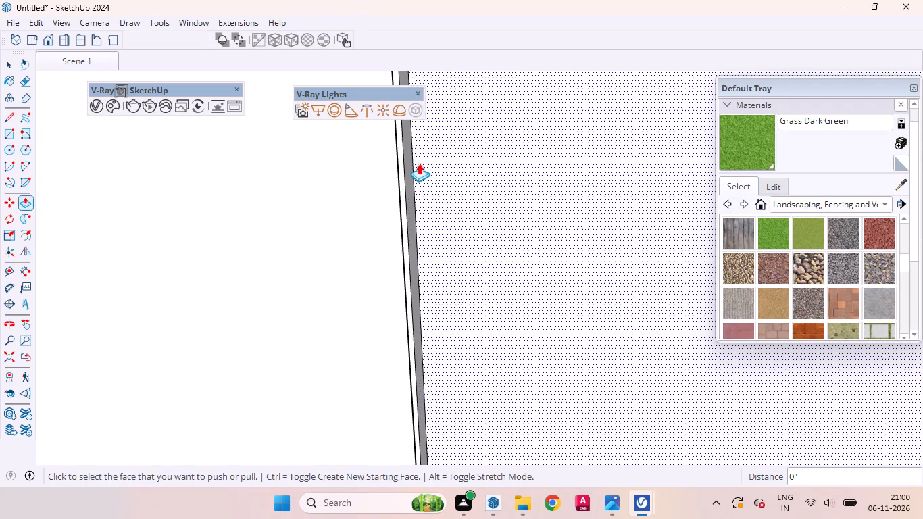
scroll(480, 163, "down", 20)
scroll(480, 163, "down", 10)
scroll(588, 166, "up", 1)
scroll(588, 166, "down", 2)
scroll(381, 179, "up", 6)
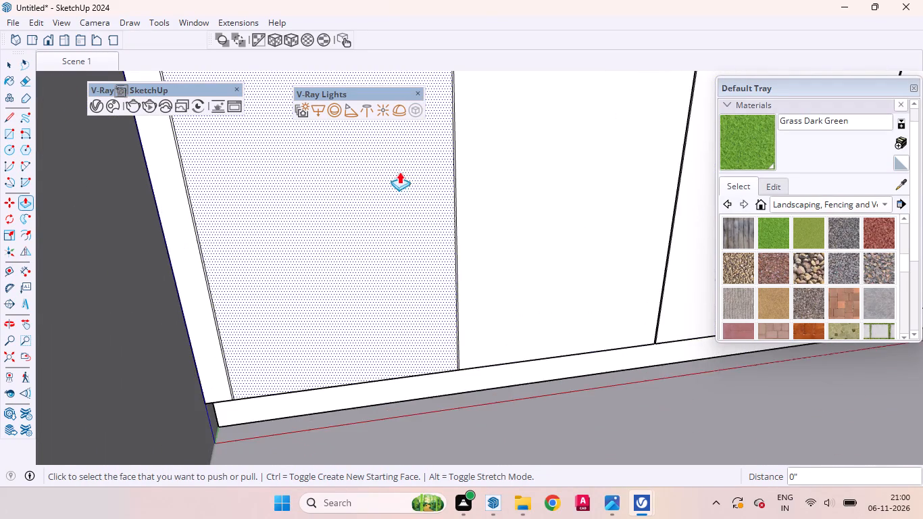
scroll(399, 172, "up", 14)
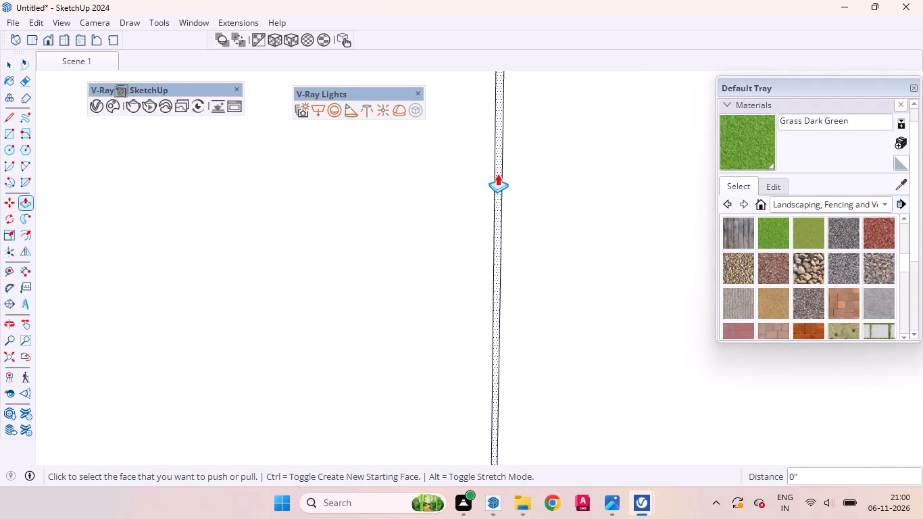
double_click(497, 174)
Repeat the 18 mm inward push on the 3 mm gap strip beside the wardrobe's left side strip.
scroll(408, 211, "down", 20)
scroll(408, 211, "down", 1)
scroll(508, 201, "up", 1)
scroll(508, 201, "down", 1)
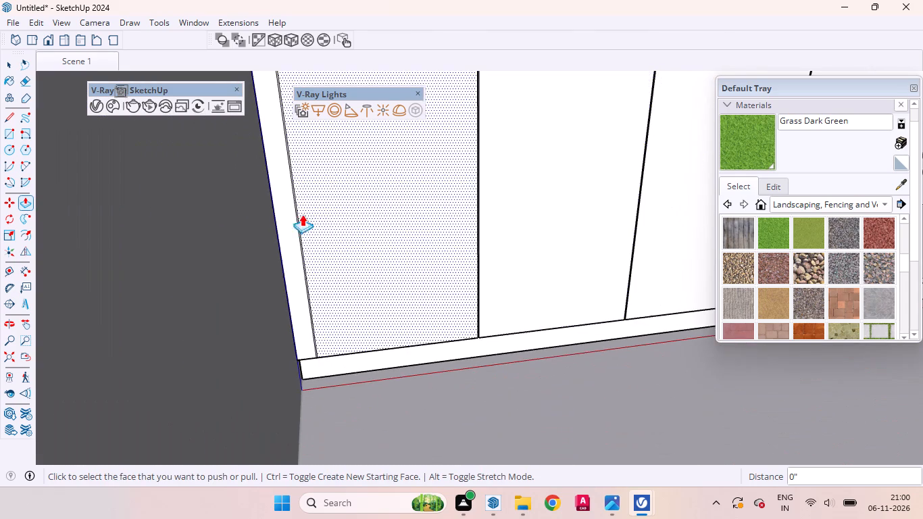
scroll(281, 215, "up", 20)
scroll(281, 215, "up", 8)
scroll(297, 190, "down", 1)
scroll(298, 189, "up", 1)
scroll(298, 189, "down", 1)
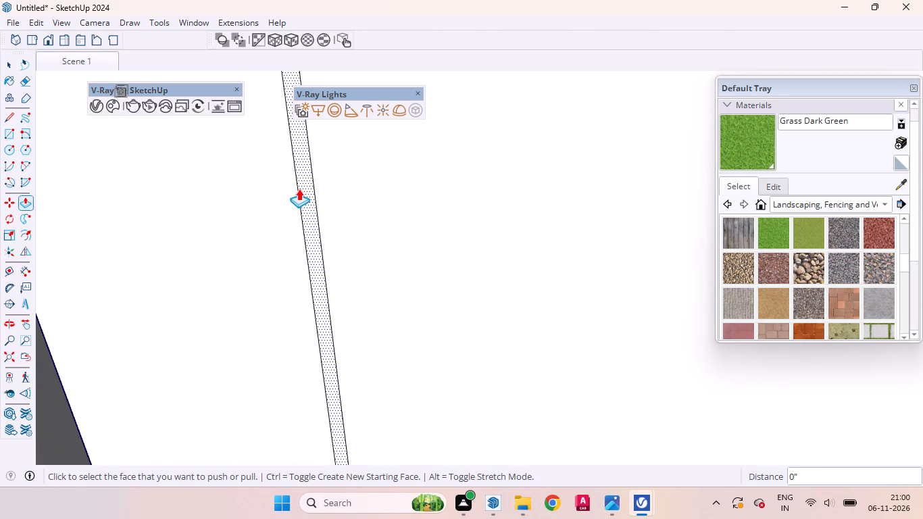
double_click(301, 184)
scroll(293, 237, "down", 10)
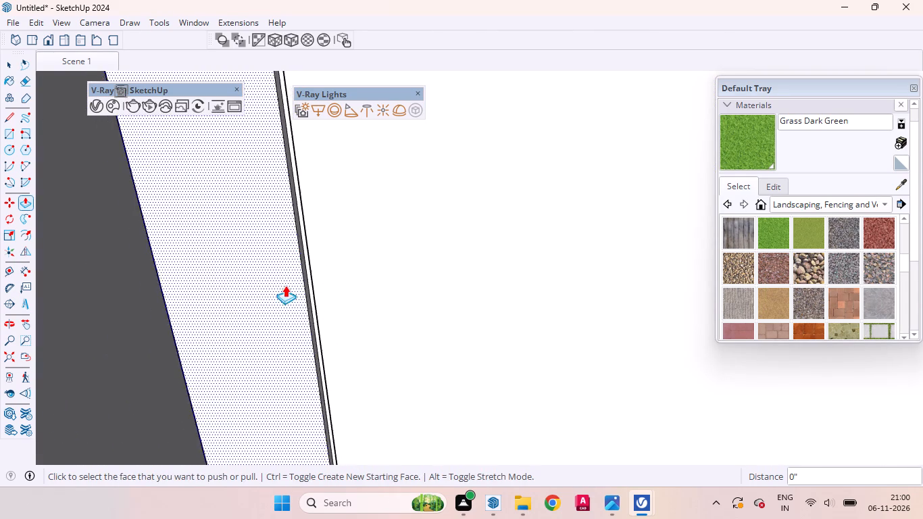
scroll(285, 285, "down", 20)
scroll(285, 285, "down", 7)
middle_click_drag(284, 314, 251, 351)
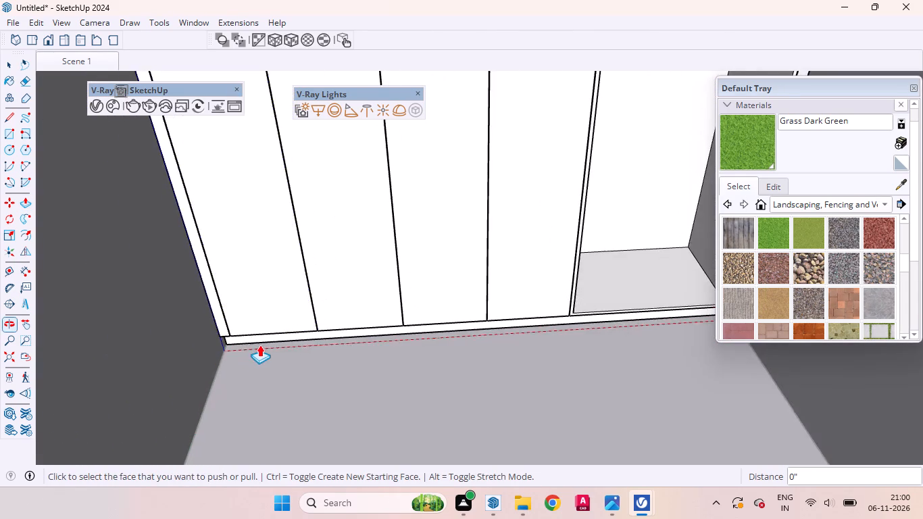
scroll(260, 343, "down", 11)
key("space")
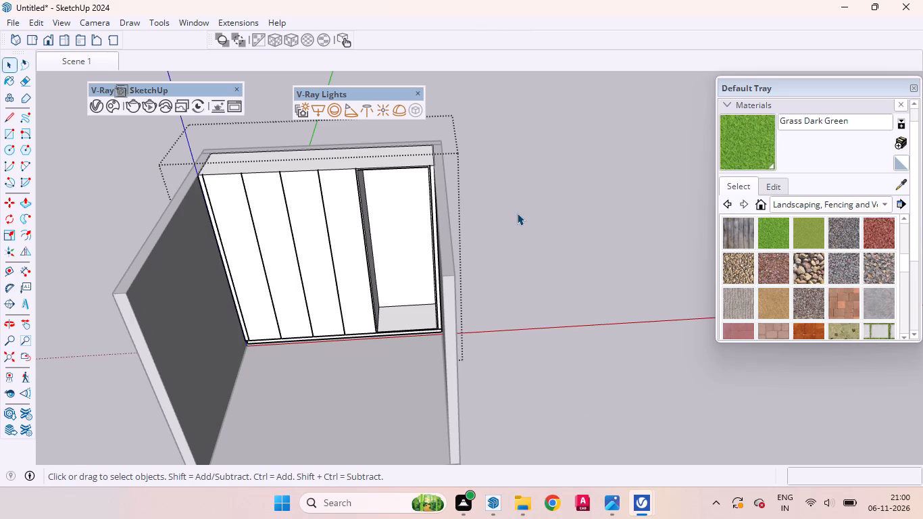
Repeat the 18 mm push/pull on the narrow border face around the hollowed compartment.
scroll(397, 180, "up", 19)
middle_click_drag(318, 162, 353, 163)
scroll(336, 163, "up", 1)
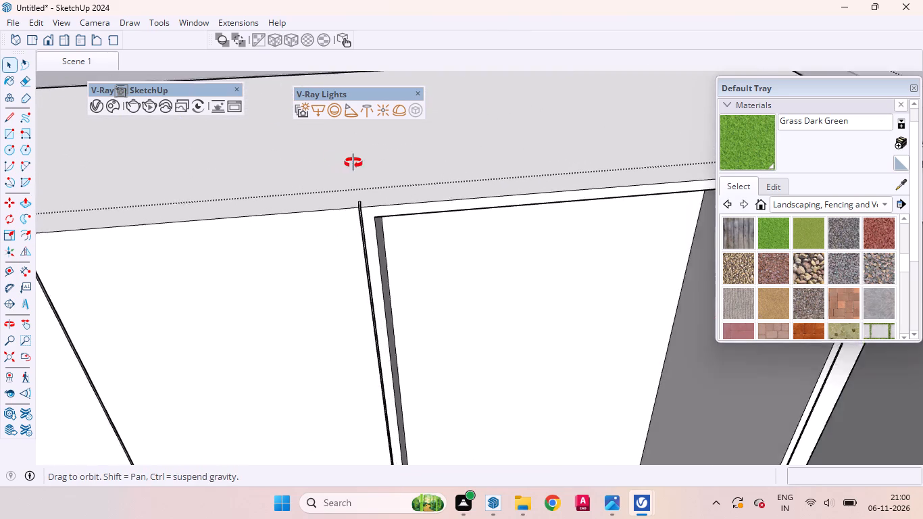
middle_click_drag(353, 163, 309, 112)
scroll(296, 252, "down", 11)
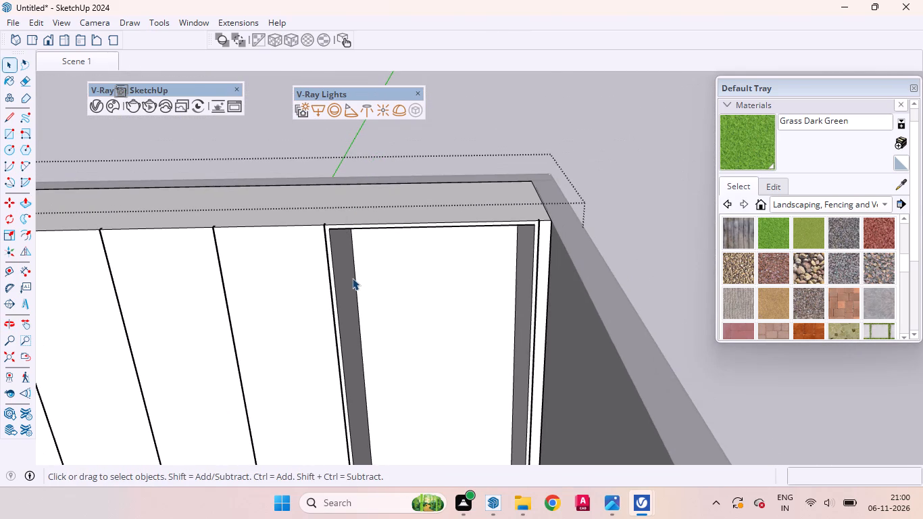
scroll(445, 205, "down", 5)
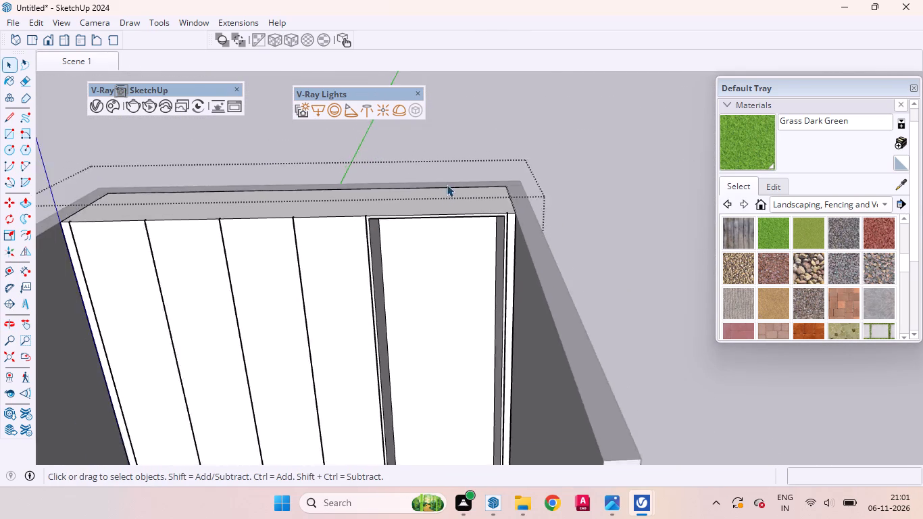
middle_click_drag(385, 228, 328, 297)
scroll(311, 243, "up", 19)
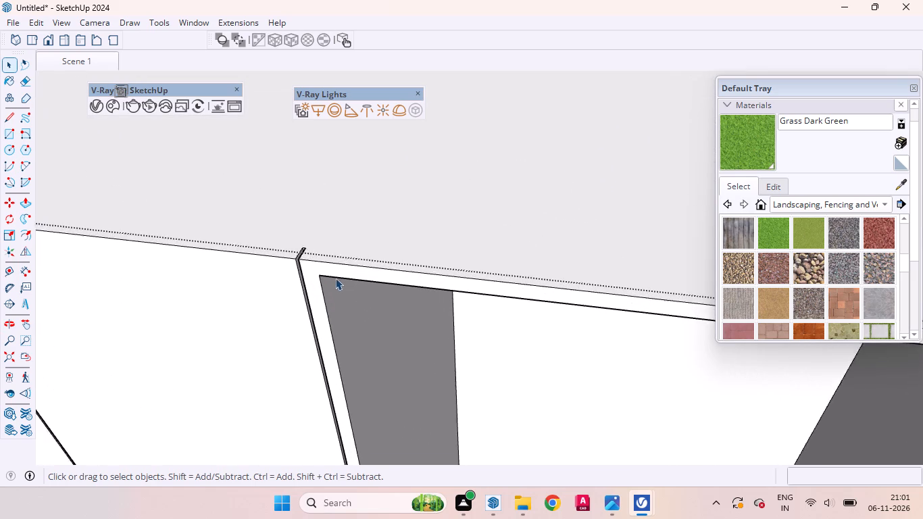
scroll(335, 278, "up", 6)
left_click(305, 264)
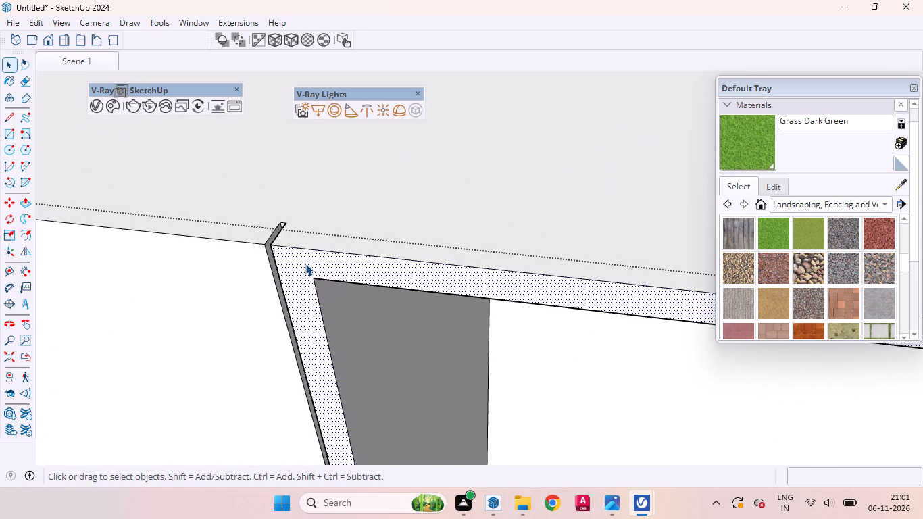
key("p")
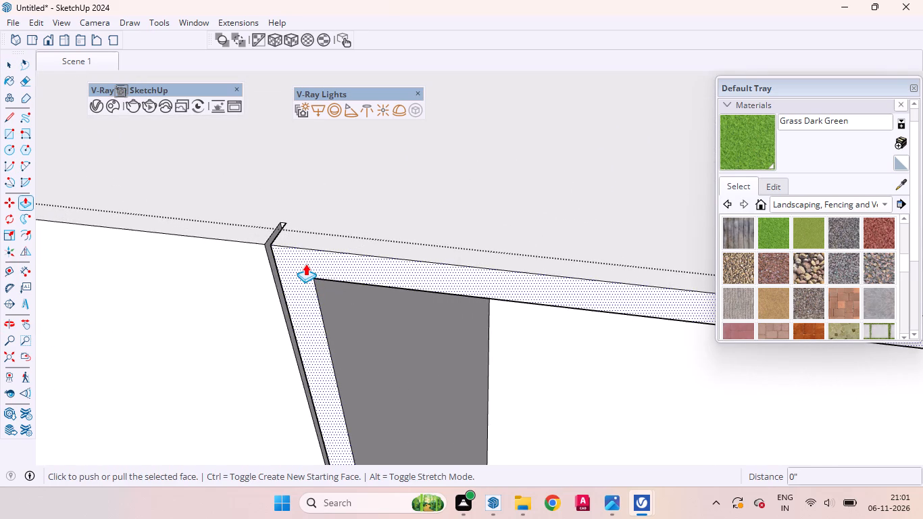
double_click(290, 257)
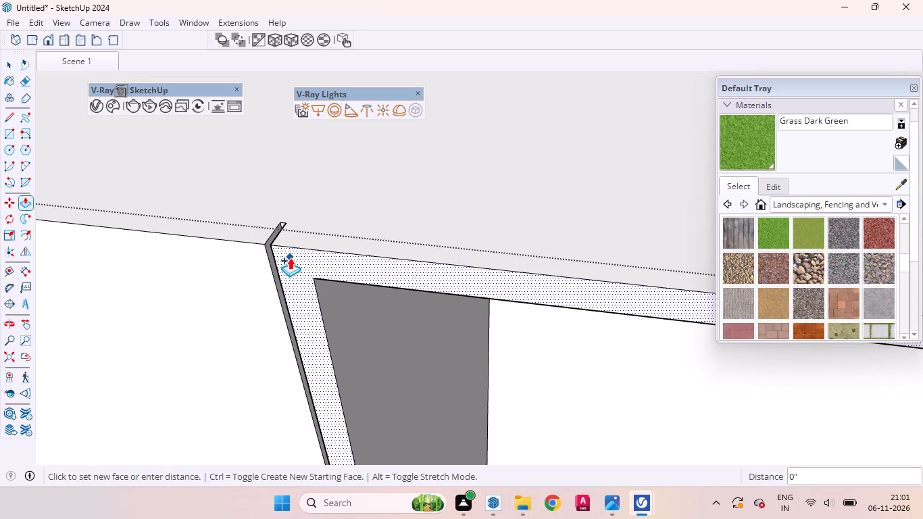
key("space")
Erase the stray edge dividing the ceiling face inside the hollowed compartment.
scroll(345, 261, "down", 8)
scroll(380, 226, "up", 2)
scroll(380, 226, "down", 4)
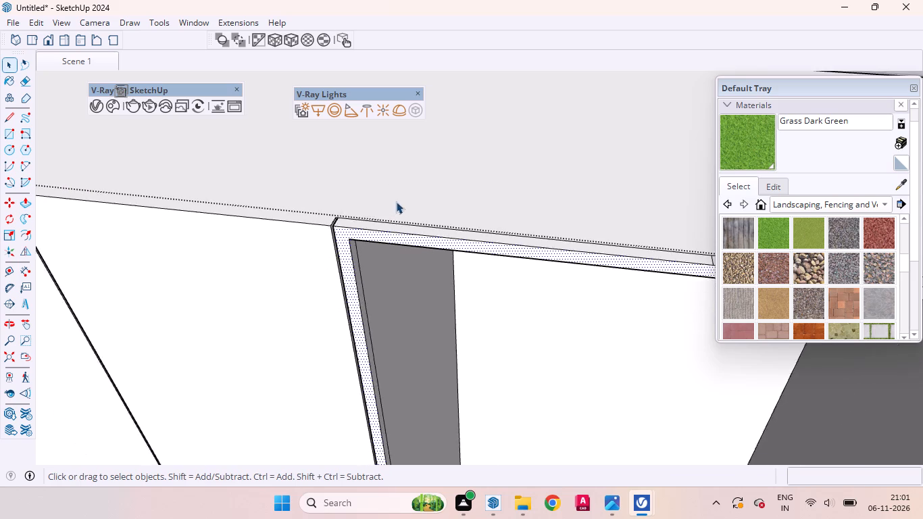
scroll(396, 201, "down", 18)
middle_click_drag(484, 236, 546, 51)
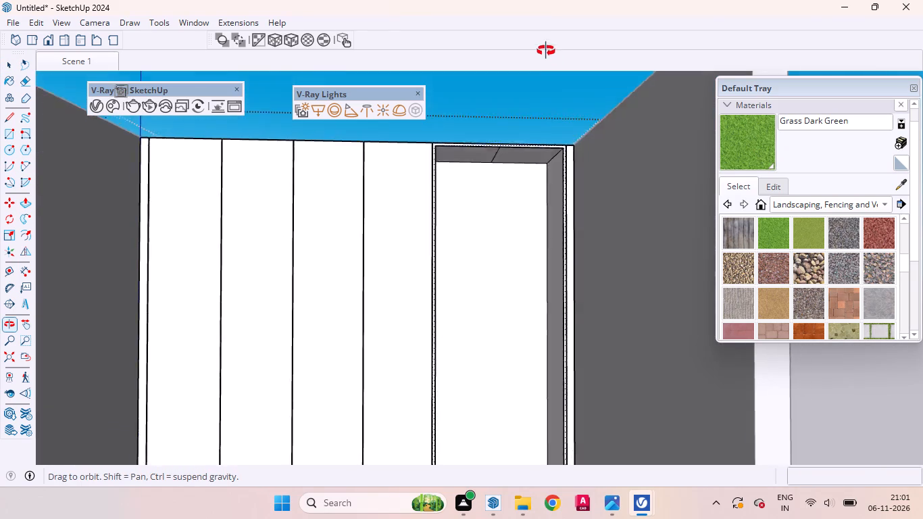
middle_click_drag(546, 51, 543, 46)
scroll(542, 45, "down", 1)
scroll(524, 97, "up", 10)
scroll(494, 74, "down", 6)
middle_click_drag(501, 139, 507, 155)
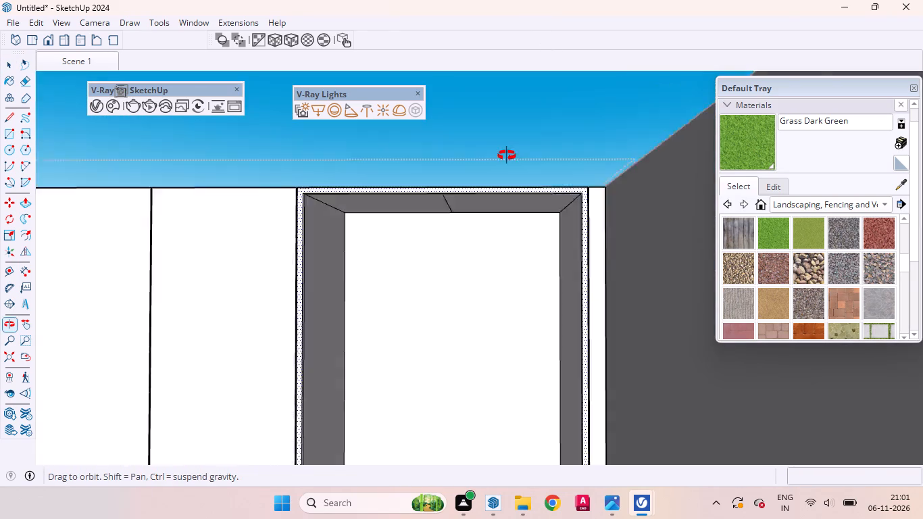
middle_click_drag(507, 155, 518, 156)
scroll(489, 214, "up", 8)
middle_click_drag(501, 207, 482, 145)
scroll(482, 145, "up", 1)
left_click(476, 135)
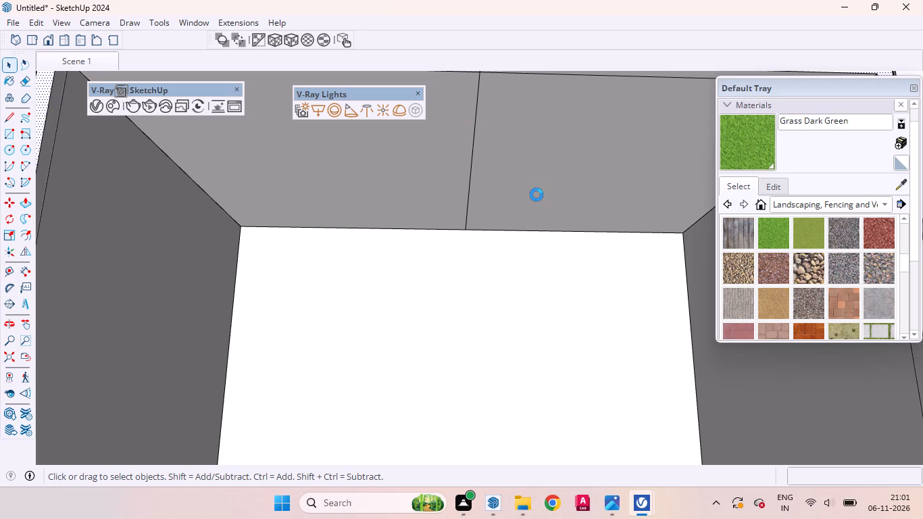
left_click(472, 155)
right_click(472, 155)
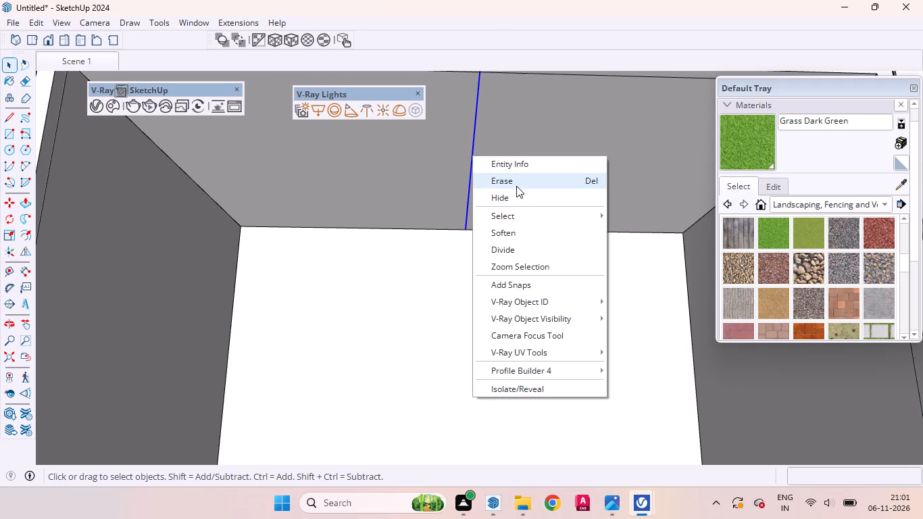
left_click(509, 187)
scroll(503, 235, "down", 11)
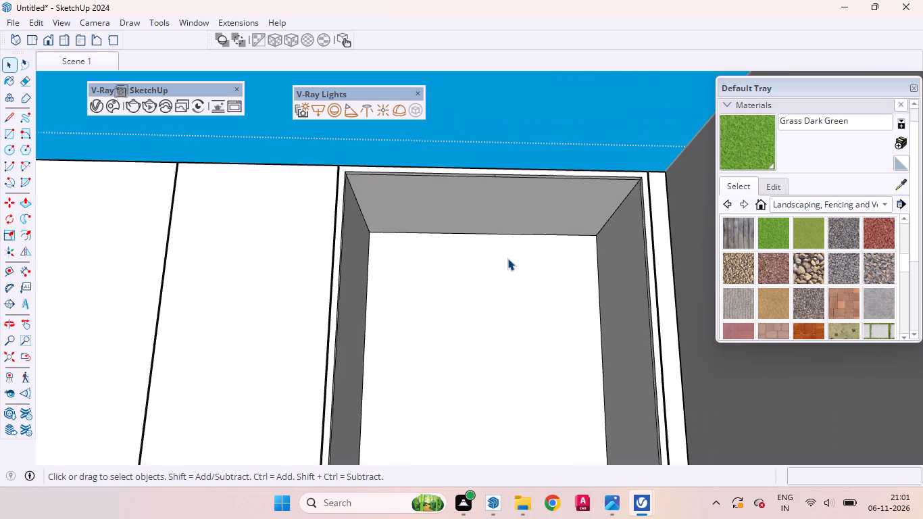
Examine the compartment's upper left inner corner and the narrow strip faces just behind its front border.
middle_click_drag(507, 255, 505, 329)
scroll(493, 315, "up", 12)
middle_click_drag(503, 302, 494, 233)
scroll(503, 295, "down", 6)
scroll(503, 173, "up", 5)
middle_click_drag(480, 247, 461, 176)
middle_click(463, 176)
middle_click_drag(468, 180, 474, 185)
middle_click_drag(476, 186, 484, 194)
scroll(485, 223, "down", 9)
middle_click_drag(387, 224, 397, 264)
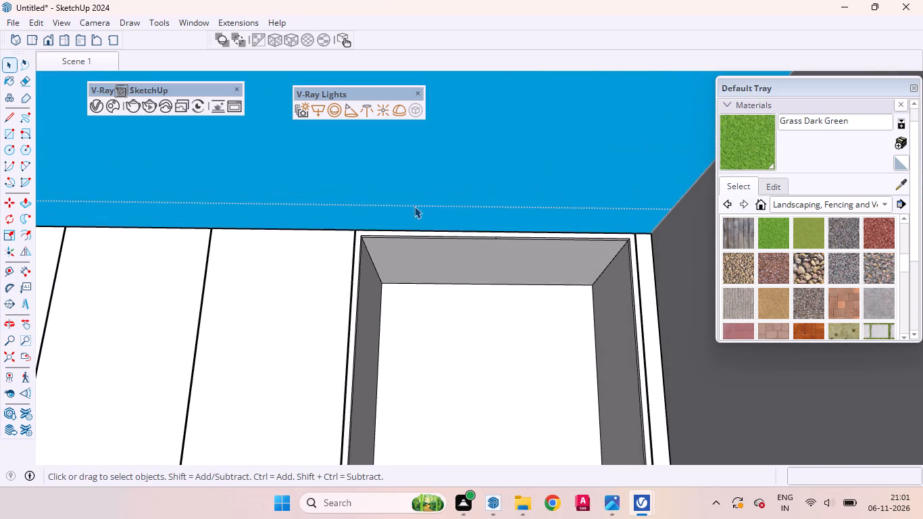
scroll(436, 143, "down", 10)
middle_click_drag(436, 188, 410, 203)
scroll(407, 203, "up", 17)
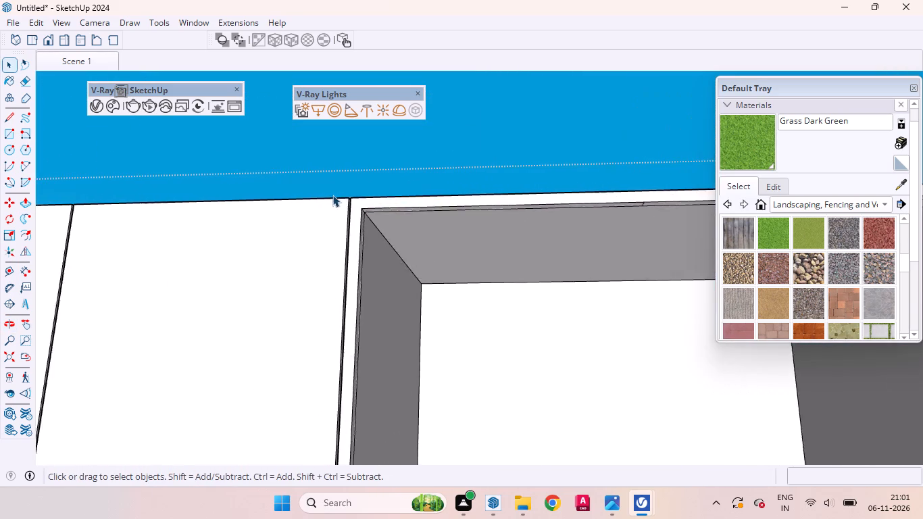
scroll(332, 195, "up", 12)
scroll(407, 210, "down", 5)
middle_click_drag(389, 241, 324, 176)
scroll(346, 247, "up", 9)
left_click(414, 267)
left_click(383, 289)
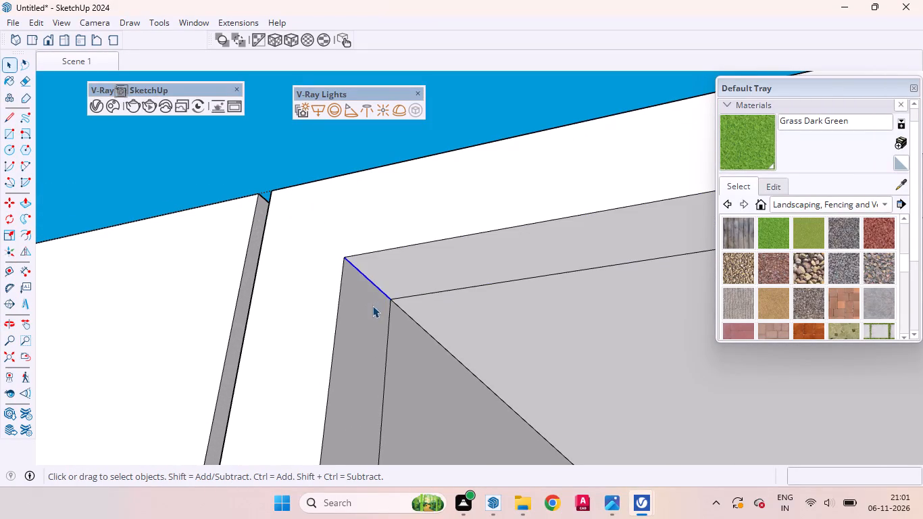
left_click(372, 305)
left_click(403, 270)
middle_click_drag(409, 337, 351, 309)
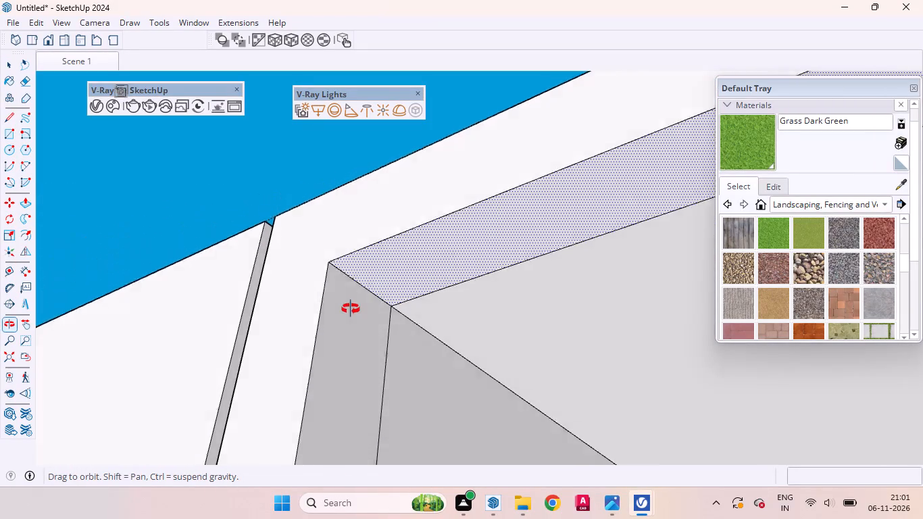
middle_click_drag(351, 309, 529, 344)
scroll(529, 344, "up", 1)
scroll(394, 242, "down", 3)
scroll(394, 242, "up", 1)
scroll(394, 242, "down", 10)
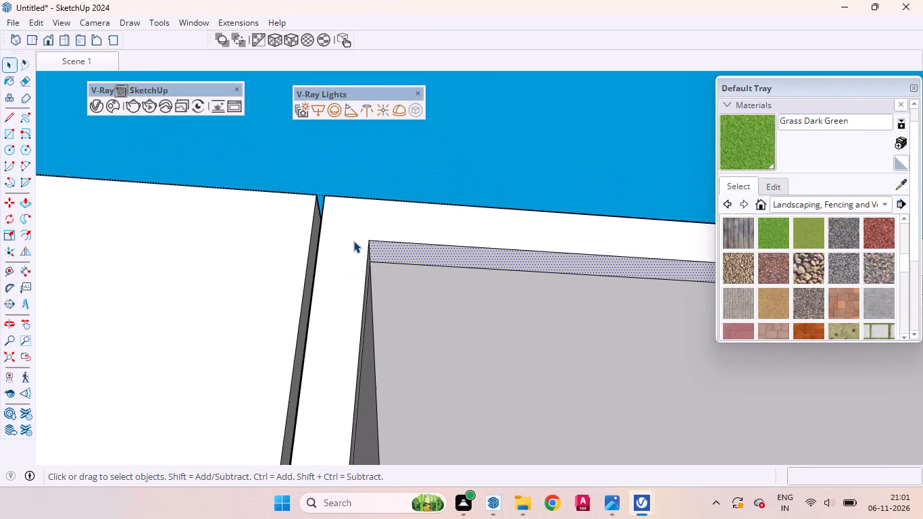
scroll(353, 241, "down", 13)
scroll(357, 216, "up", 1)
scroll(357, 216, "down", 16)
scroll(391, 228, "up", 5)
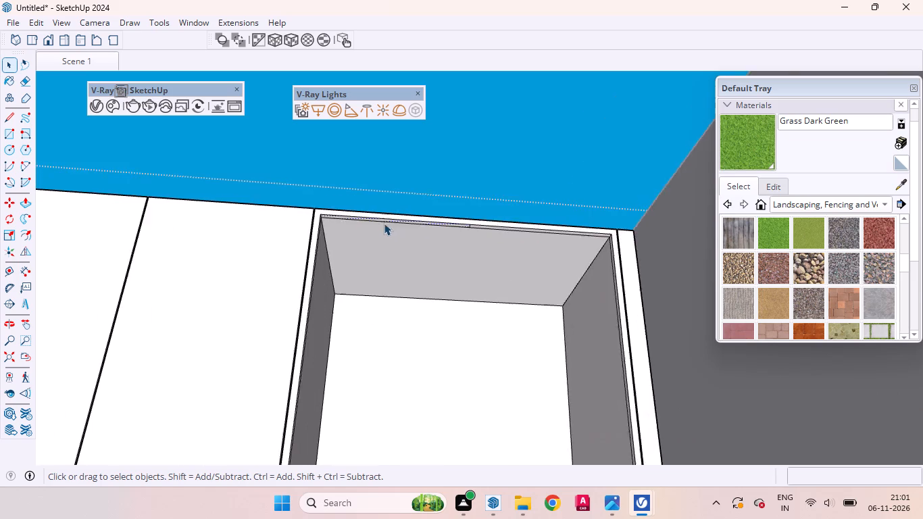
scroll(384, 223, "up", 10)
Draw an upright rectangle about 1' 5" by 8' 6 7/16" over the left half of the compartment opening, midway across its narrow border strips.
key("r")
scroll(325, 212, "up", 4)
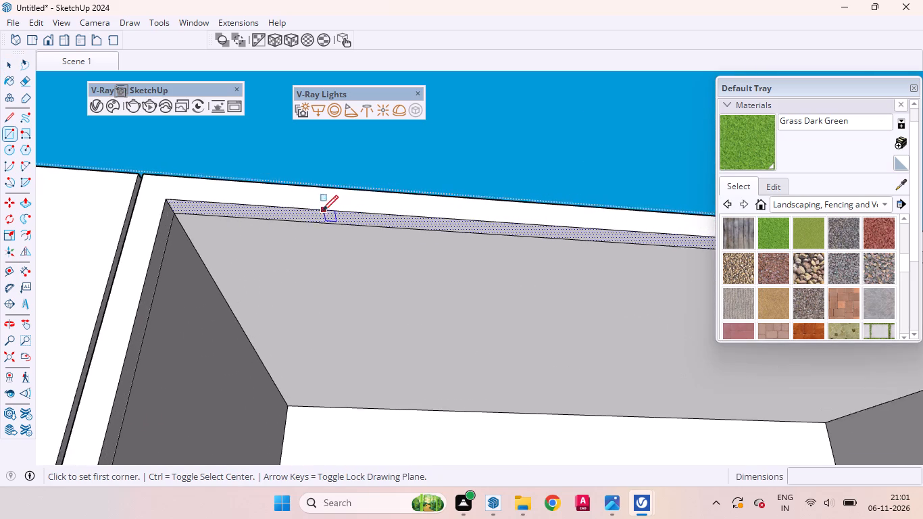
scroll(322, 211, "up", 4)
middle_click_drag(209, 233, 98, 230)
scroll(107, 264, "up", 8)
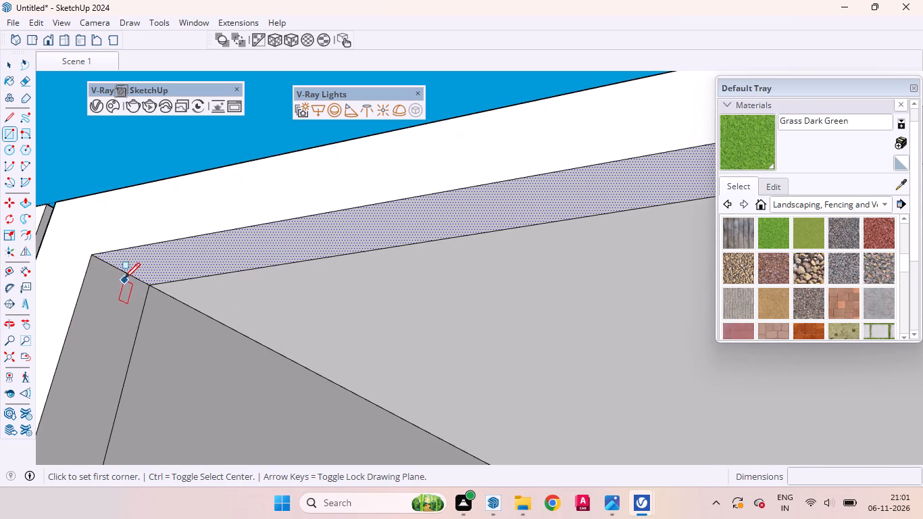
left_click(119, 272)
scroll(222, 332, "down", 11)
middle_click_drag(266, 330, 329, 437)
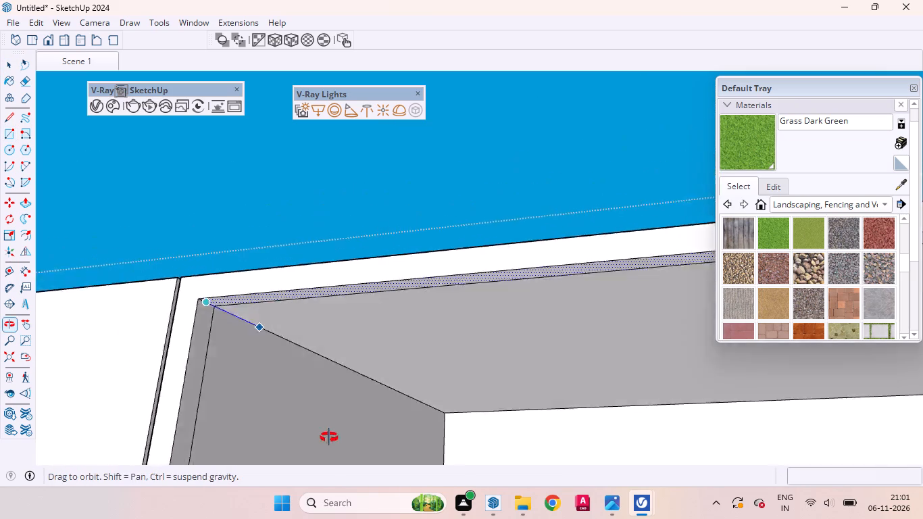
middle_click_drag(329, 437, 359, 453)
scroll(366, 441, "up", 1)
scroll(441, 330, "down", 18)
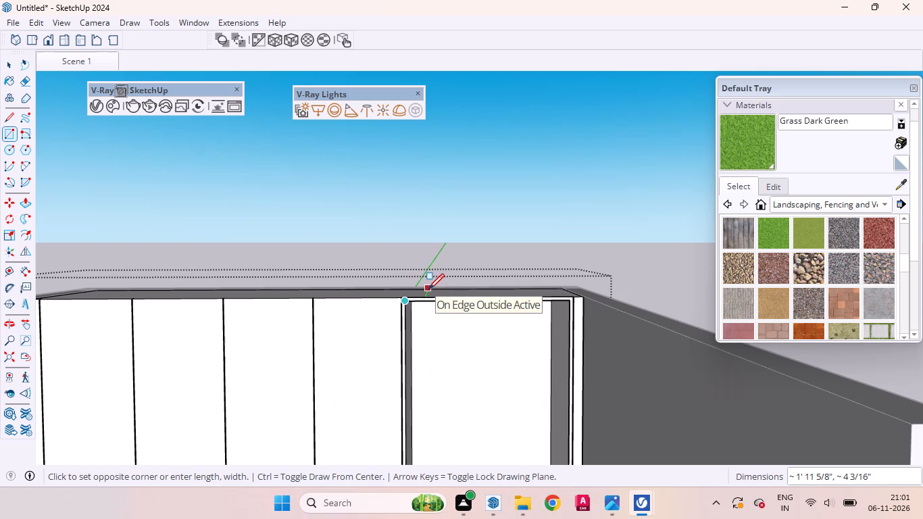
scroll(417, 302, "down", 9)
scroll(417, 303, "up", 2)
scroll(417, 303, "down", 13)
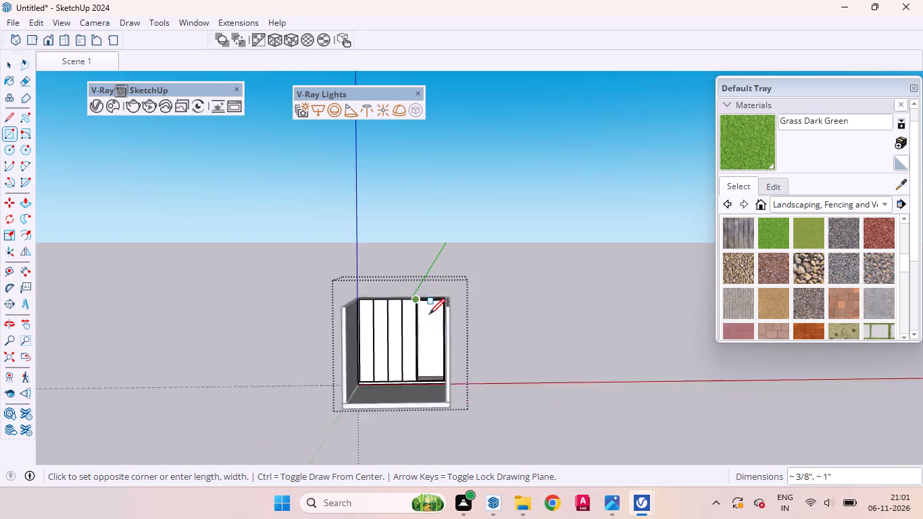
scroll(416, 405, "up", 3)
scroll(416, 410, "down", 1)
scroll(416, 410, "up", 10)
scroll(436, 355, "down", 1)
scroll(436, 355, "up", 13)
middle_click_drag(370, 390, 411, 445)
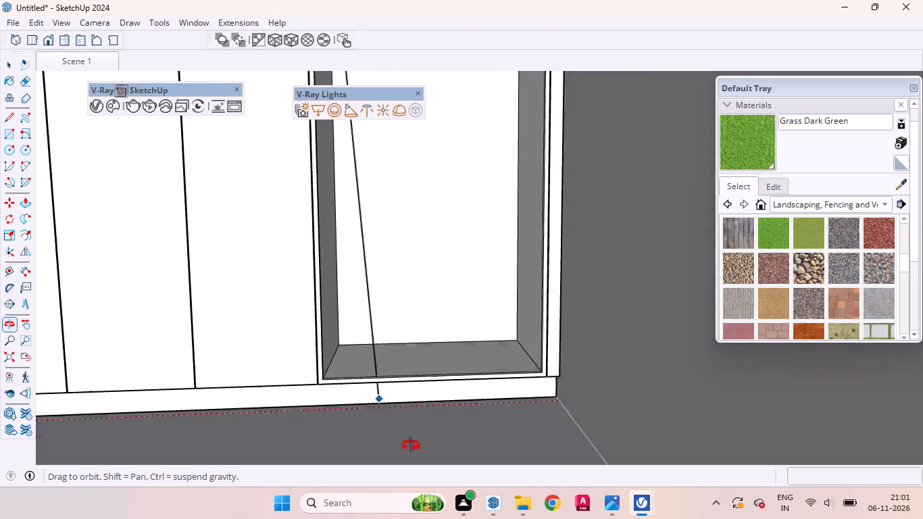
middle_click_drag(411, 445, 434, 489)
scroll(399, 404, "up", 7)
scroll(324, 339, "down", 11)
scroll(380, 362, "up", 6)
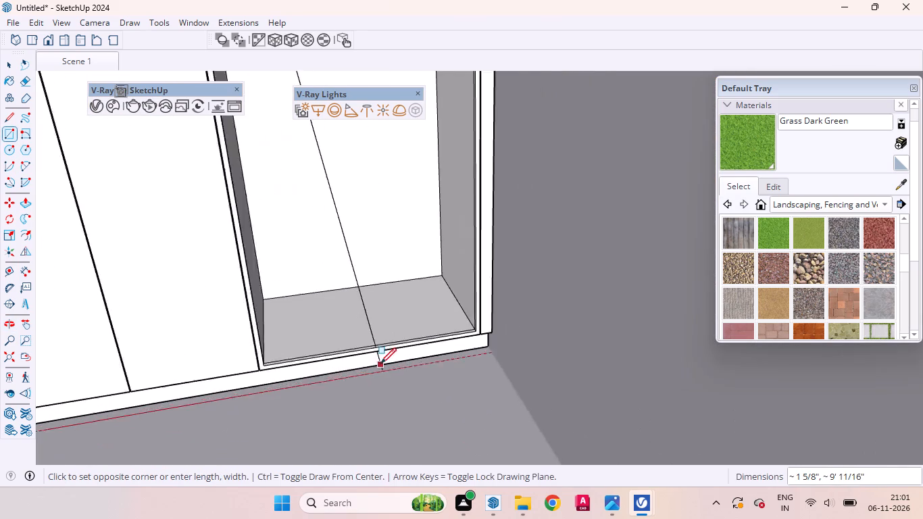
scroll(380, 364, "up", 6)
middle_click_drag(343, 366, 349, 443)
scroll(348, 443, "up", 1)
scroll(278, 324, "down", 6)
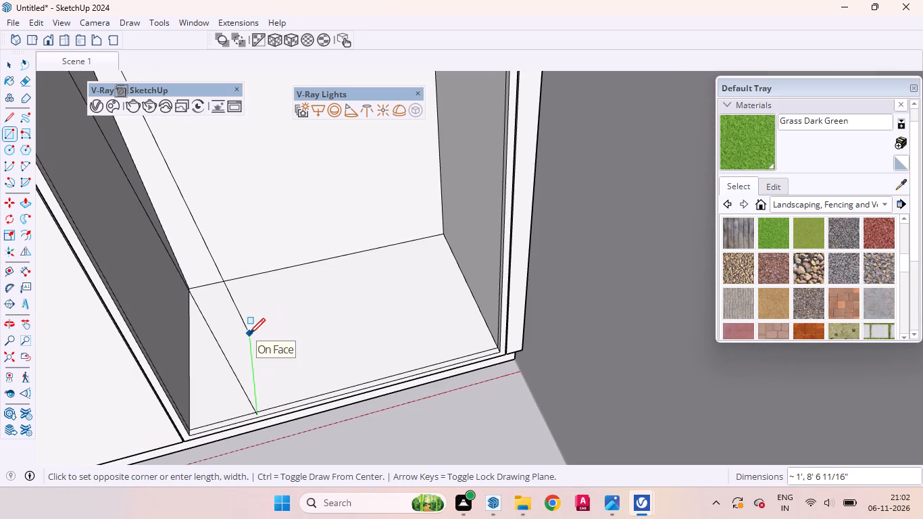
key("Right")
key("Left")
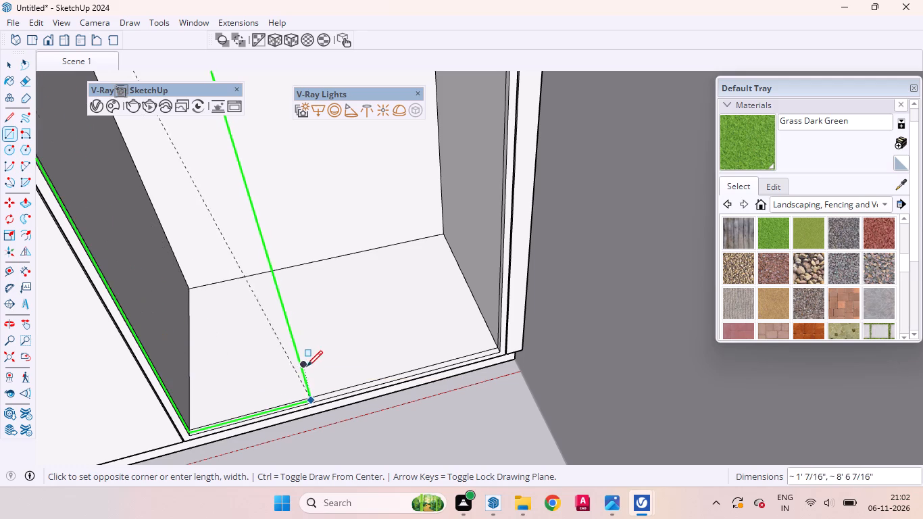
scroll(353, 389, "up", 4)
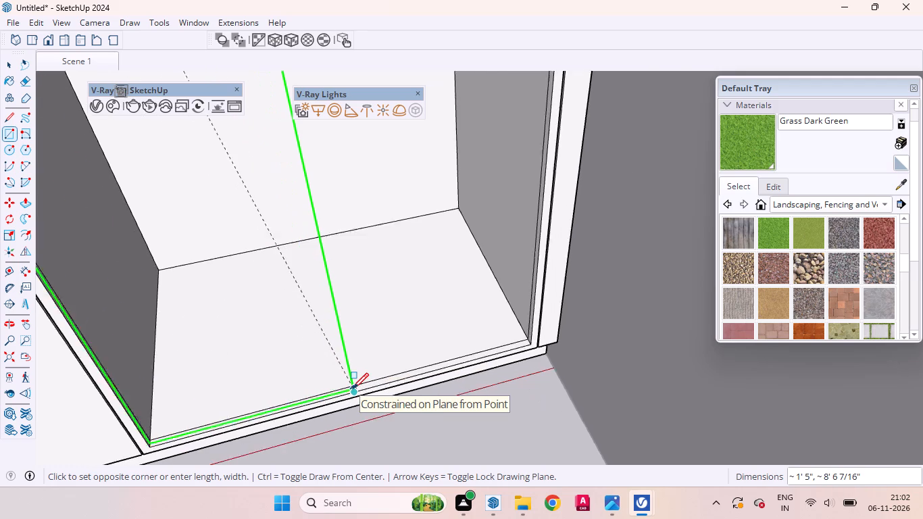
scroll(353, 389, "up", 1)
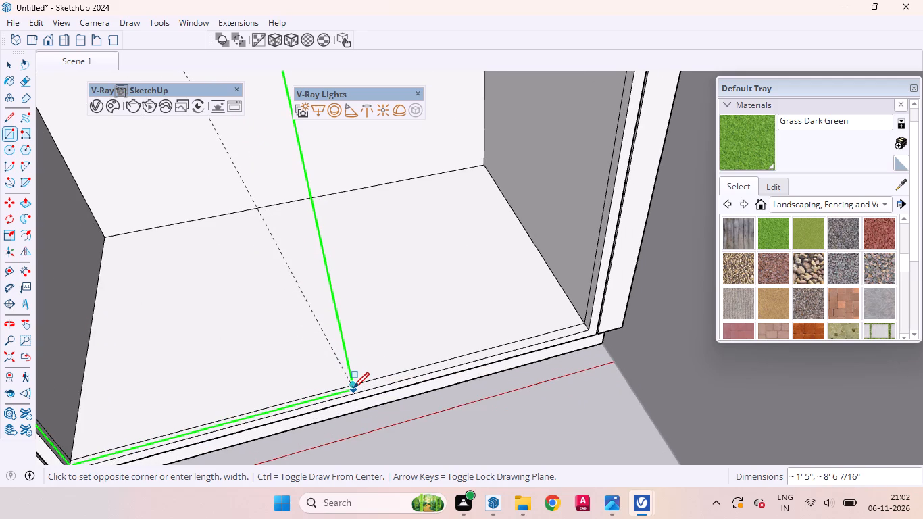
left_click(354, 391)
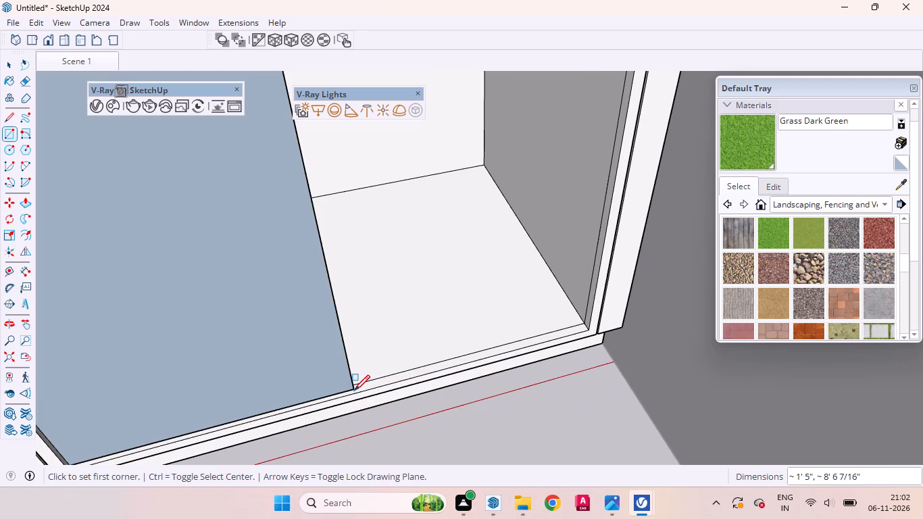
Make a group from the new rectangular panel face and its bounding edges.
key("space")
scroll(477, 330, "down", 4)
scroll(477, 330, "up", 1)
scroll(477, 330, "down", 2)
middle_click_drag(463, 342, 330, 426)
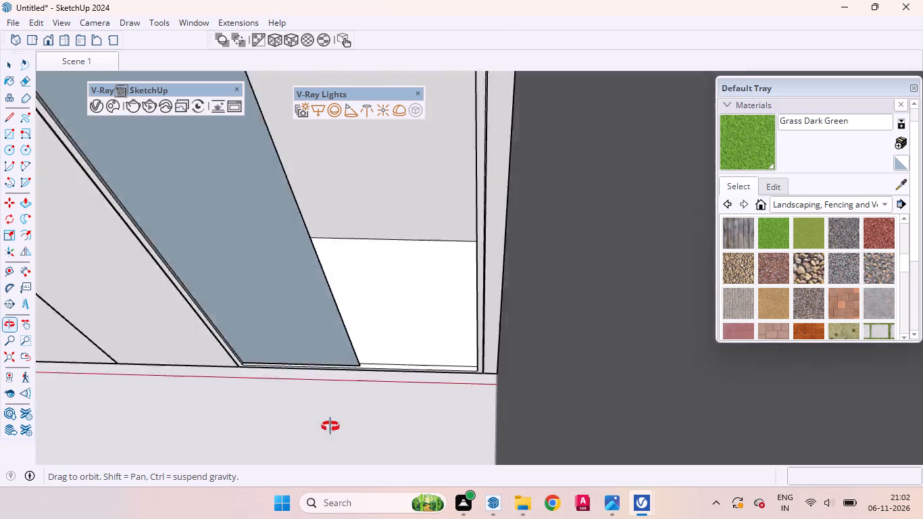
middle_click_drag(330, 426, 405, 428)
scroll(279, 345, "up", 12)
scroll(279, 349, "down", 2)
scroll(279, 349, "up", 1)
middle_click_drag(417, 380, 351, 391)
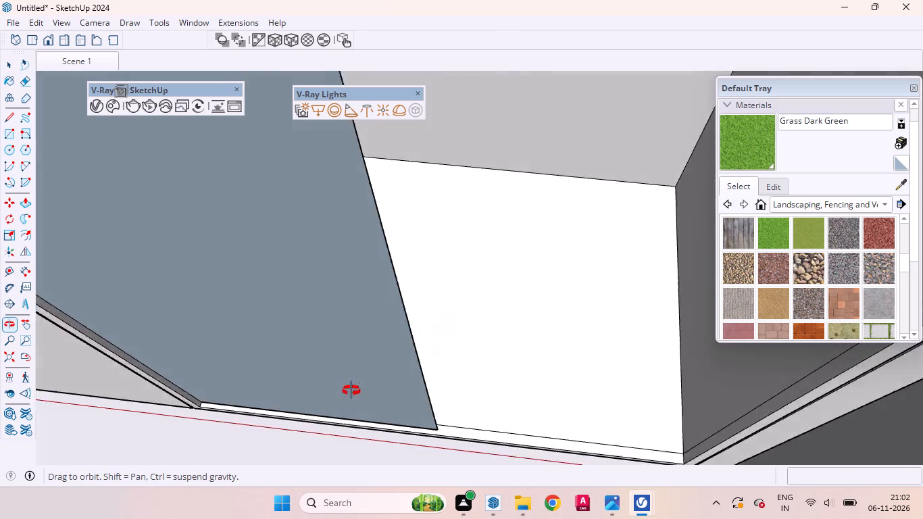
middle_click_drag(351, 391, 217, 410)
scroll(303, 311, "up", 9)
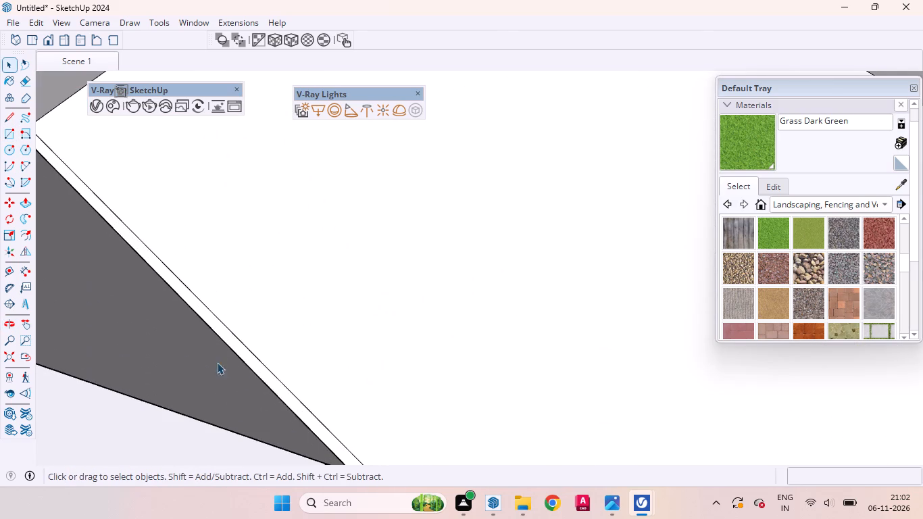
left_click(198, 358)
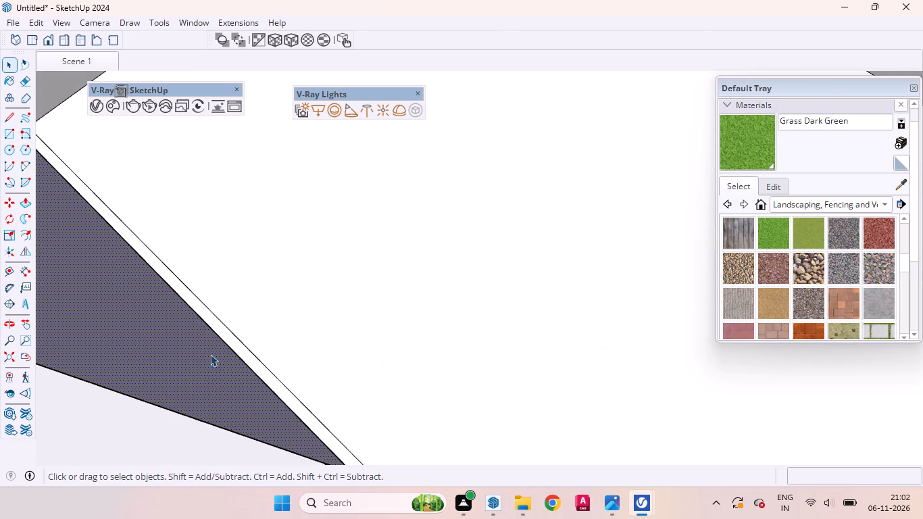
scroll(347, 323, "down", 12)
middle_click_drag(464, 334, 637, 242)
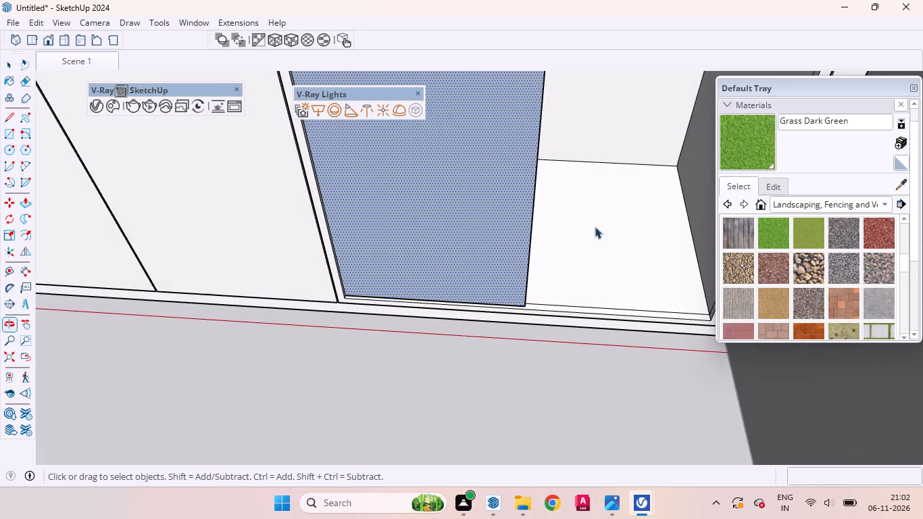
double_click(416, 207)
right_click(416, 206)
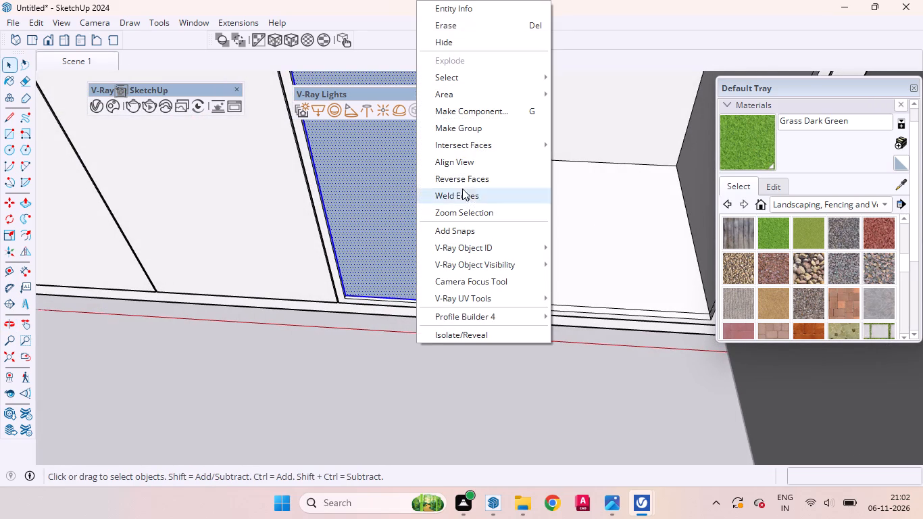
left_click(466, 133)
Open the panel group, push/pull its face by 3 mm, and leave the group.
middle_click_drag(495, 225, 233, 345)
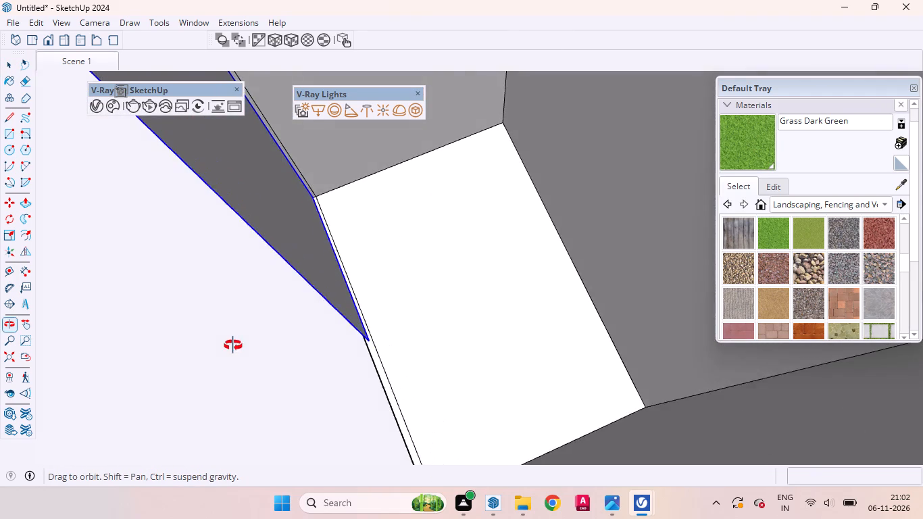
middle_click_drag(233, 345, 243, 341)
scroll(327, 234, "up", 11)
middle_click_drag(330, 300, 234, 262)
double_click(243, 263)
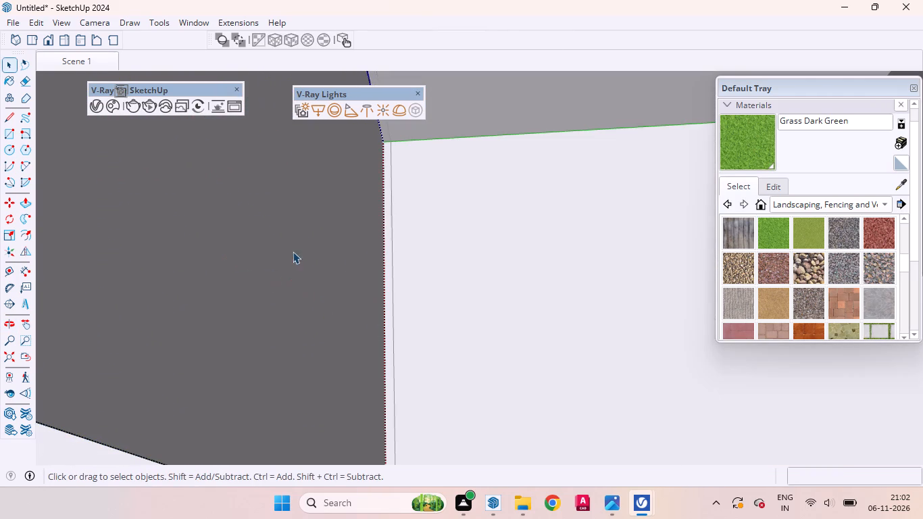
left_click(279, 256)
key("p")
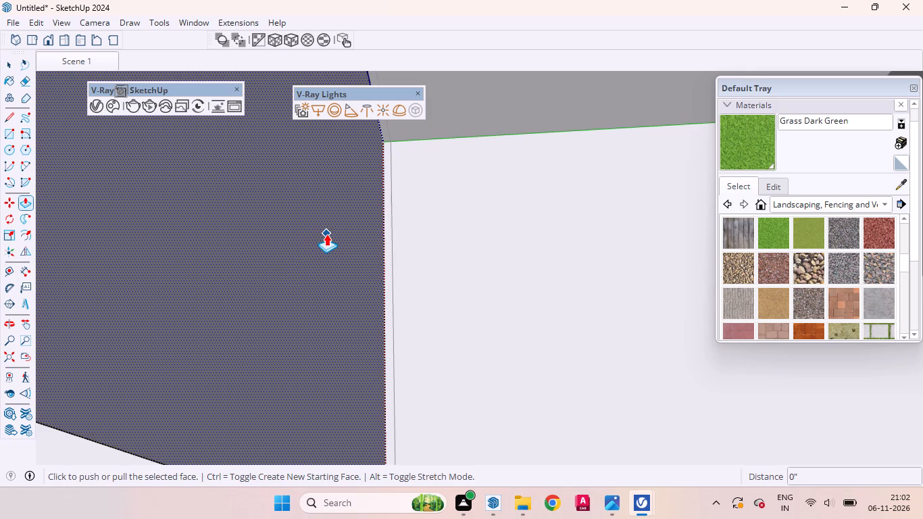
left_click(326, 234)
type("3mm")
key("Return")
scroll(500, 268, "down", 5)
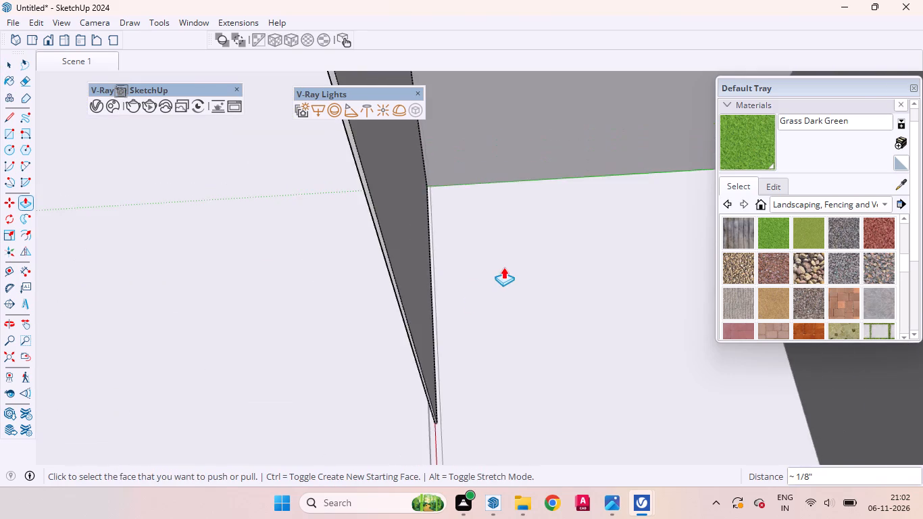
middle_click_drag(400, 299, 604, 254)
scroll(572, 237, "down", 6)
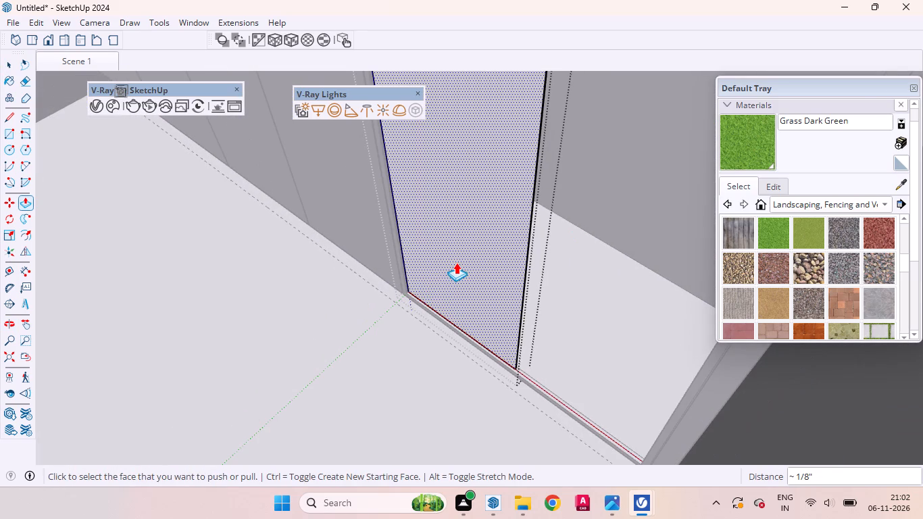
left_click(456, 262)
left_click(456, 262)
scroll(509, 347, "up", 2)
scroll(496, 372, "down", 3)
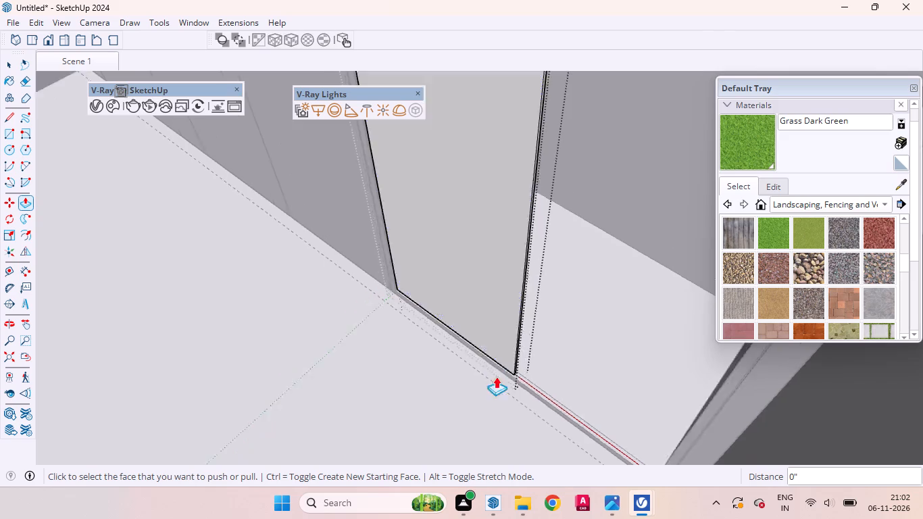
scroll(496, 376, "down", 9)
scroll(496, 384, "up", 1)
scroll(496, 384, "down", 1)
key("space")
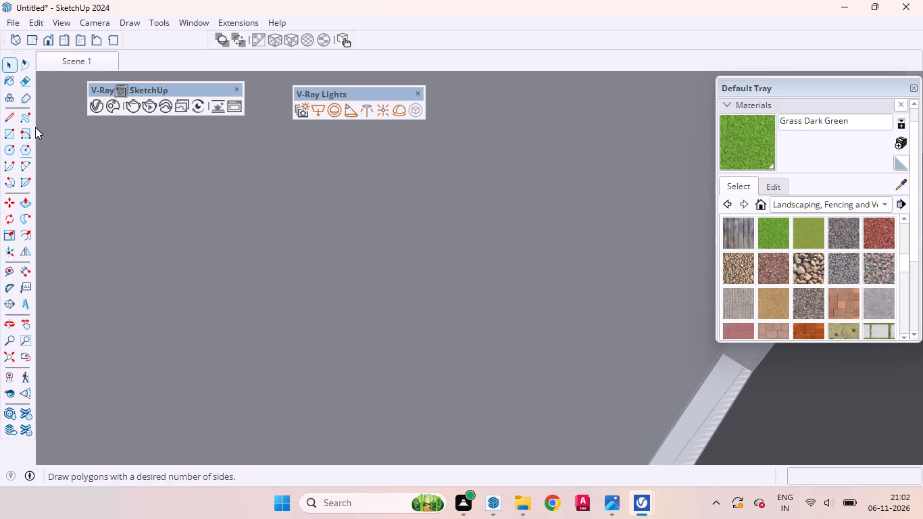
middle_click_drag(130, 262, 400, 211)
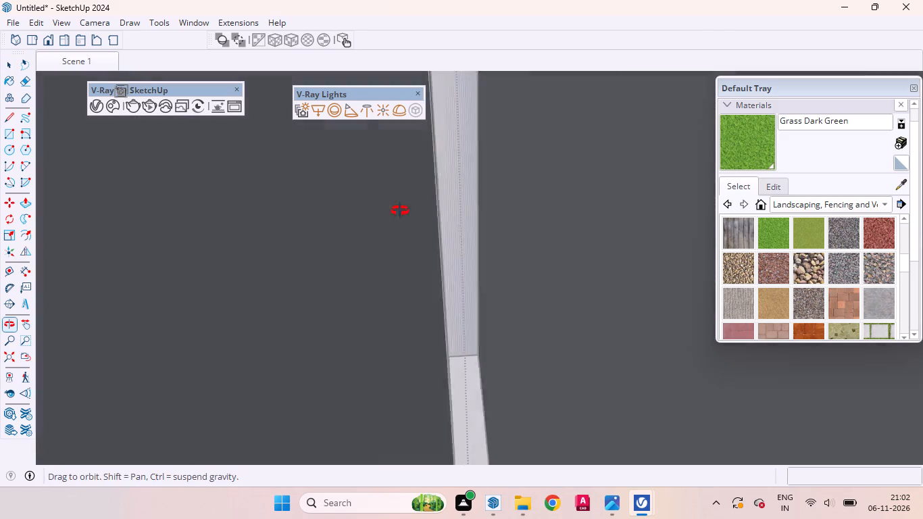
middle_click_drag(400, 211, 401, 211)
scroll(399, 211, "down", 20)
scroll(399, 211, "down", 5)
scroll(435, 241, "up", 1)
scroll(435, 241, "down", 15)
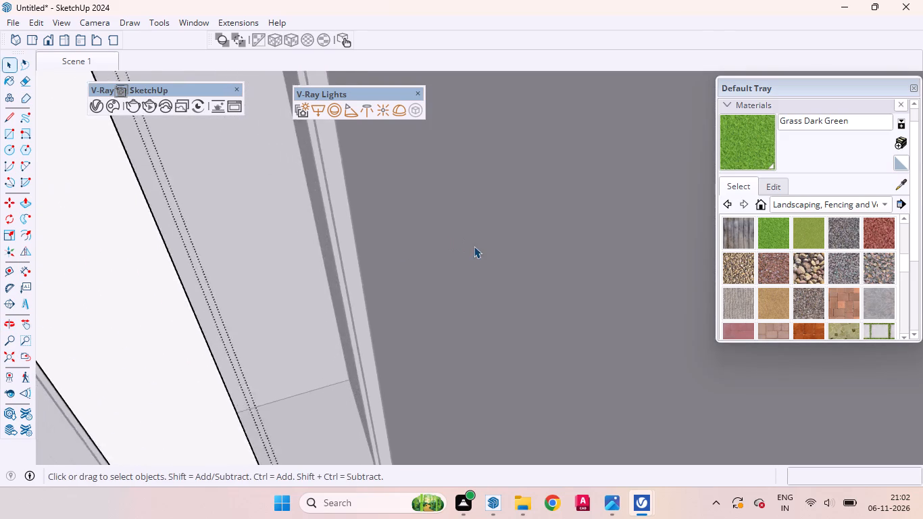
scroll(474, 246, "down", 20)
scroll(474, 246, "down", 10)
left_click(545, 243)
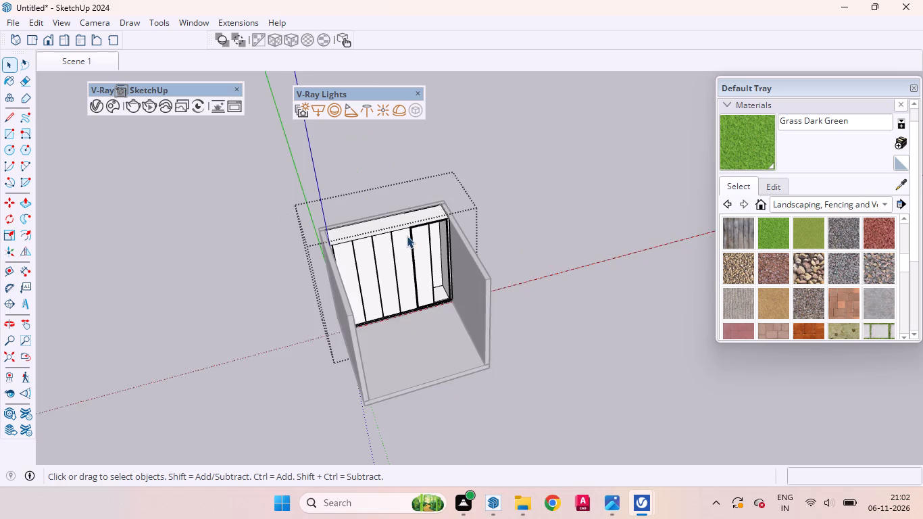
Select the grouped panel and examine its thickness and how it sits within the compartment's border.
scroll(384, 251, "up", 14)
scroll(459, 299, "down", 6)
middle_click_drag(478, 336, 236, 426)
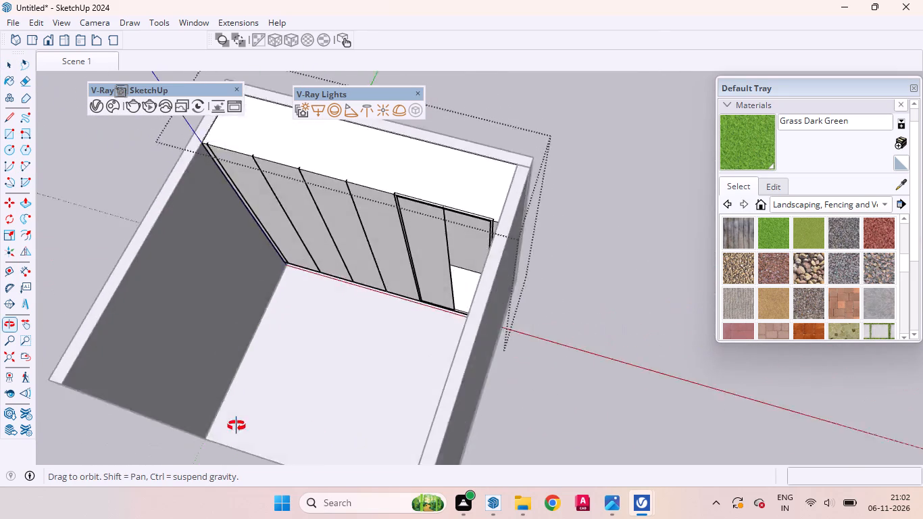
middle_click_drag(236, 426, 241, 424)
scroll(449, 254, "up", 11)
left_click(416, 257)
middle_click_drag(399, 318, 572, 306)
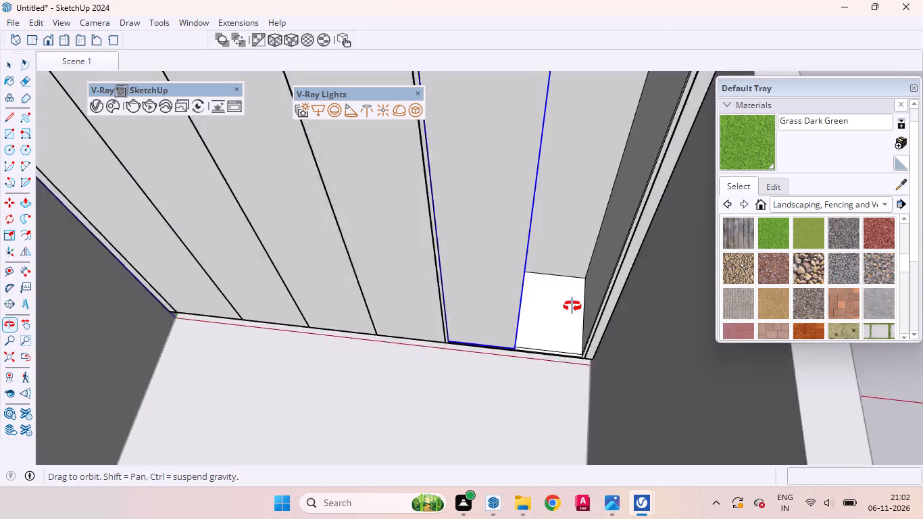
middle_click_drag(572, 306, 575, 305)
scroll(545, 324, "down", 11)
scroll(509, 245, "up", 20)
scroll(432, 359, "down", 1)
scroll(382, 321, "down", 6)
middle_click_drag(460, 373, 335, 368)
scroll(341, 370, "up", 6)
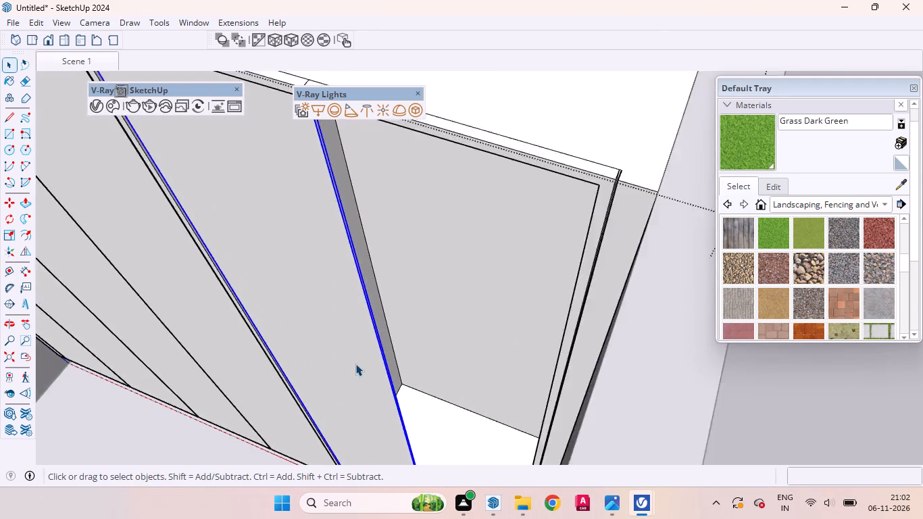
scroll(355, 364, "up", 13)
scroll(423, 371, "down", 4)
middle_click_drag(401, 384, 372, 378)
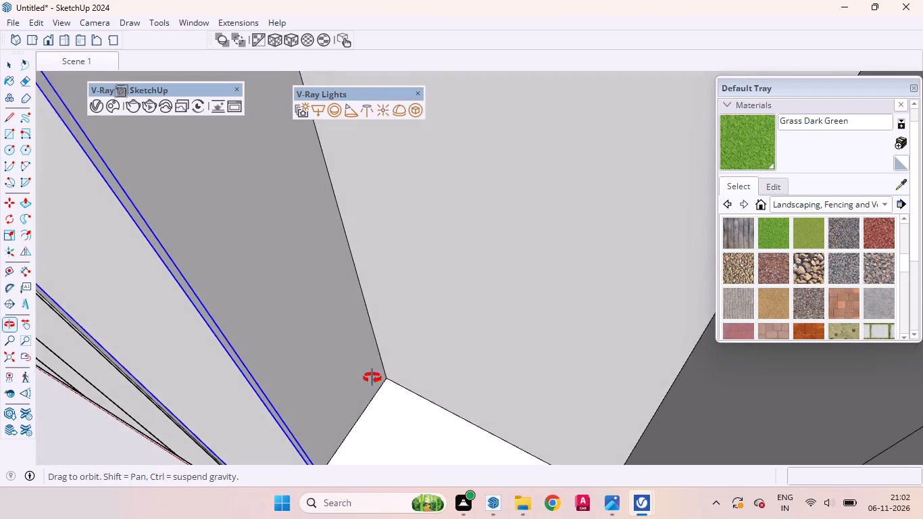
middle_click_drag(372, 378, 372, 377)
scroll(222, 364, "up", 7)
scroll(317, 343, "down", 8)
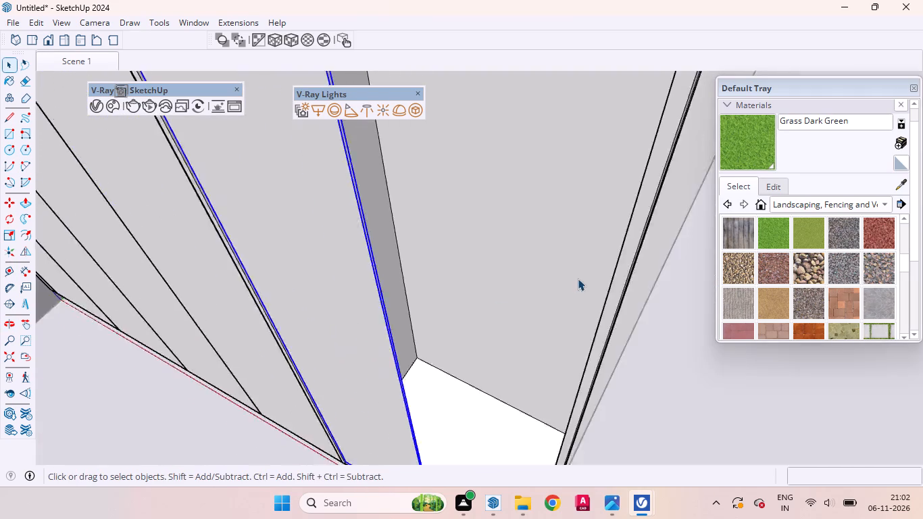
scroll(578, 278, "down", 8)
scroll(443, 164, "up", 13)
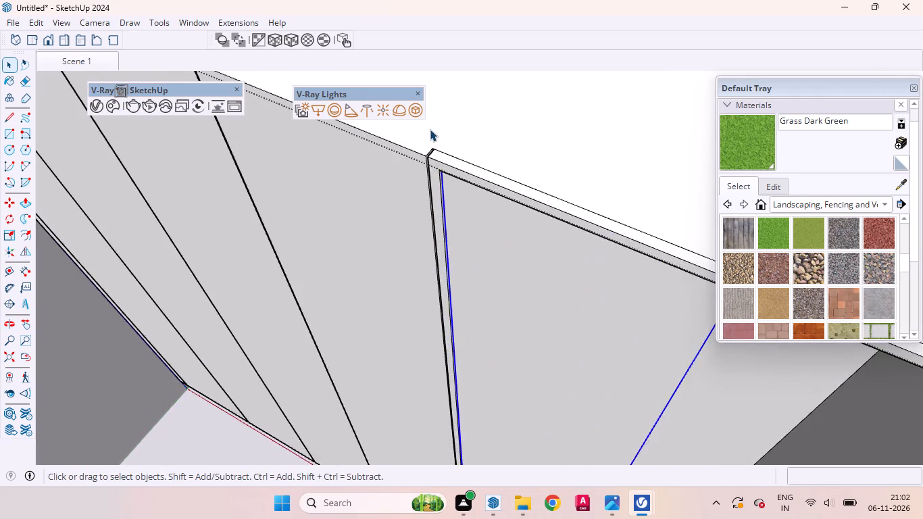
scroll(443, 156, "down", 5)
middle_click_drag(616, 303, 536, 294)
scroll(448, 281, "up", 7)
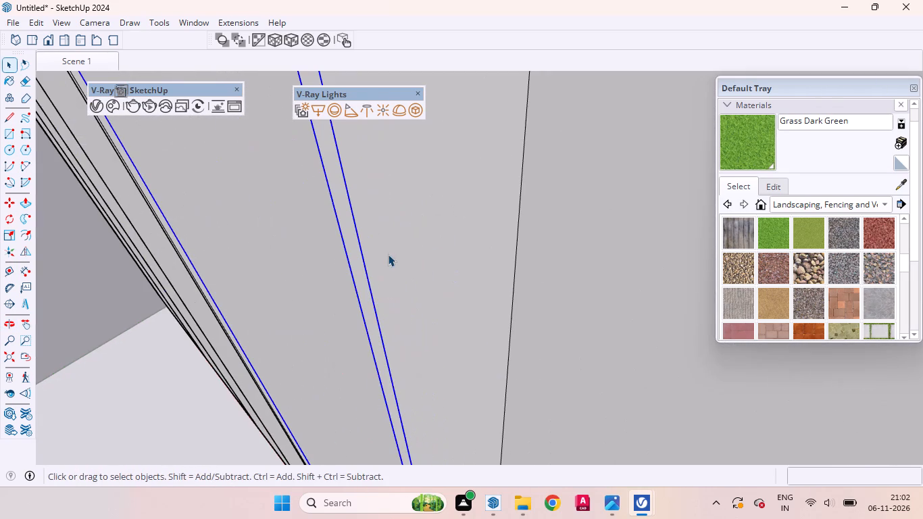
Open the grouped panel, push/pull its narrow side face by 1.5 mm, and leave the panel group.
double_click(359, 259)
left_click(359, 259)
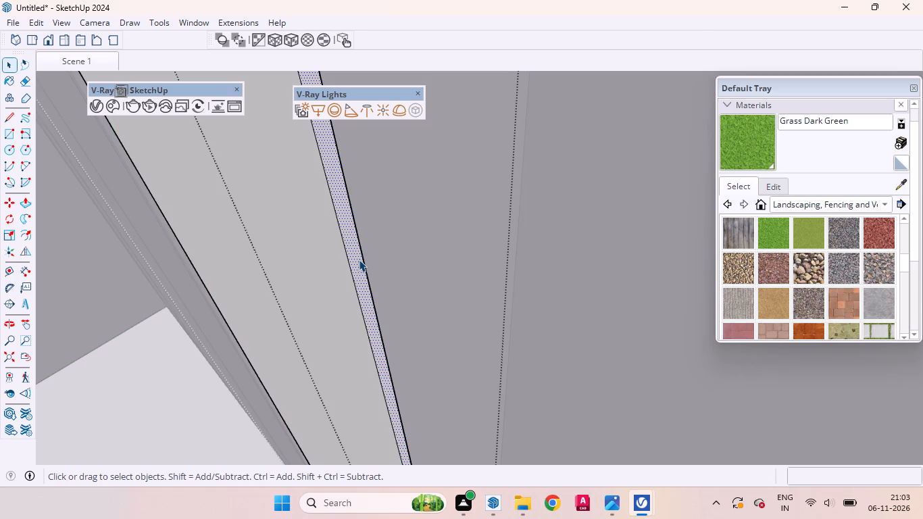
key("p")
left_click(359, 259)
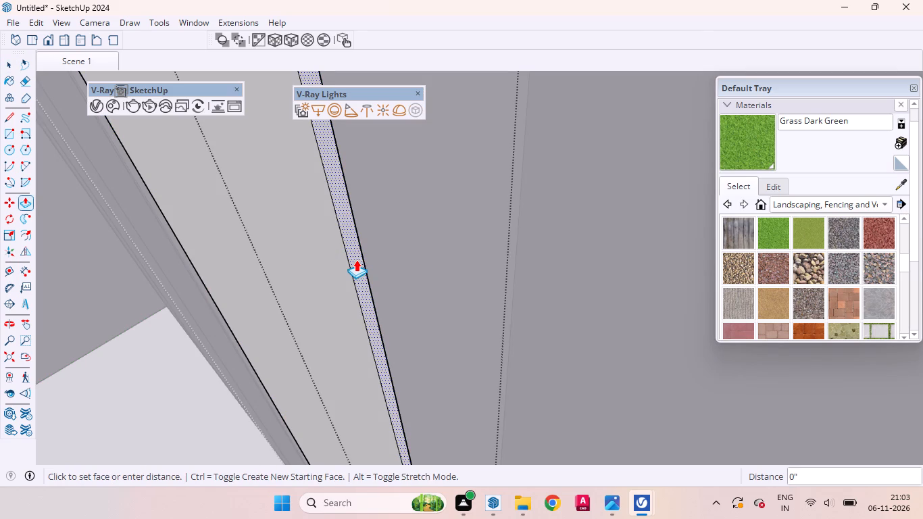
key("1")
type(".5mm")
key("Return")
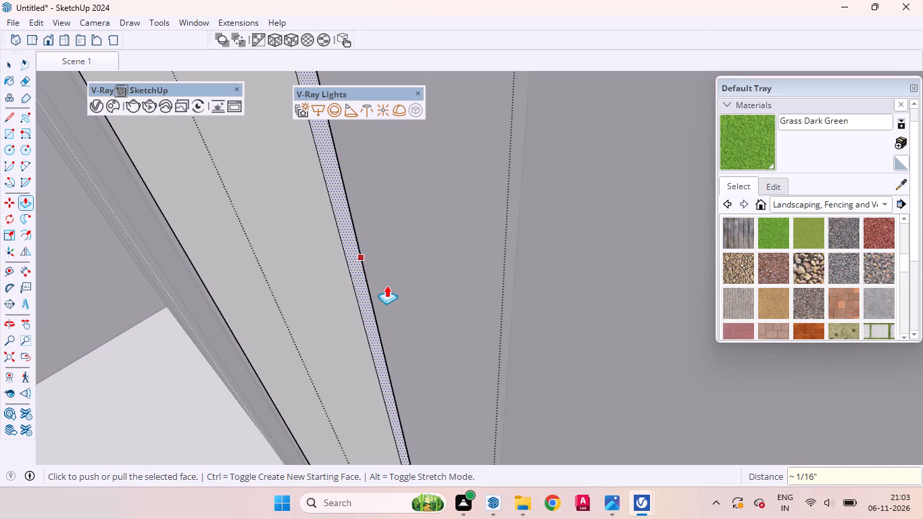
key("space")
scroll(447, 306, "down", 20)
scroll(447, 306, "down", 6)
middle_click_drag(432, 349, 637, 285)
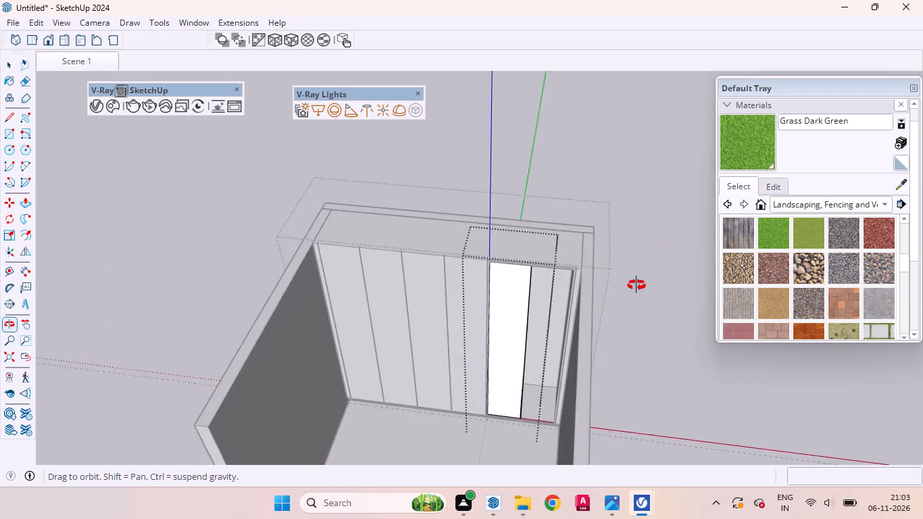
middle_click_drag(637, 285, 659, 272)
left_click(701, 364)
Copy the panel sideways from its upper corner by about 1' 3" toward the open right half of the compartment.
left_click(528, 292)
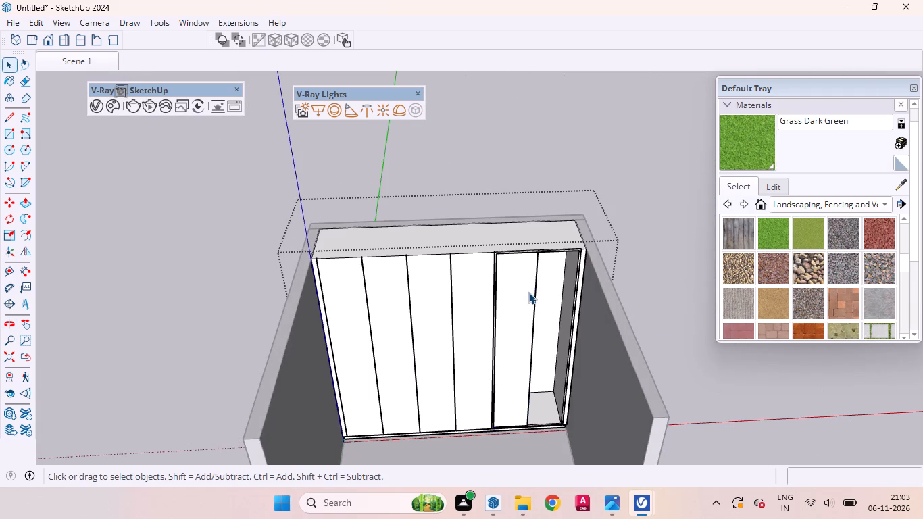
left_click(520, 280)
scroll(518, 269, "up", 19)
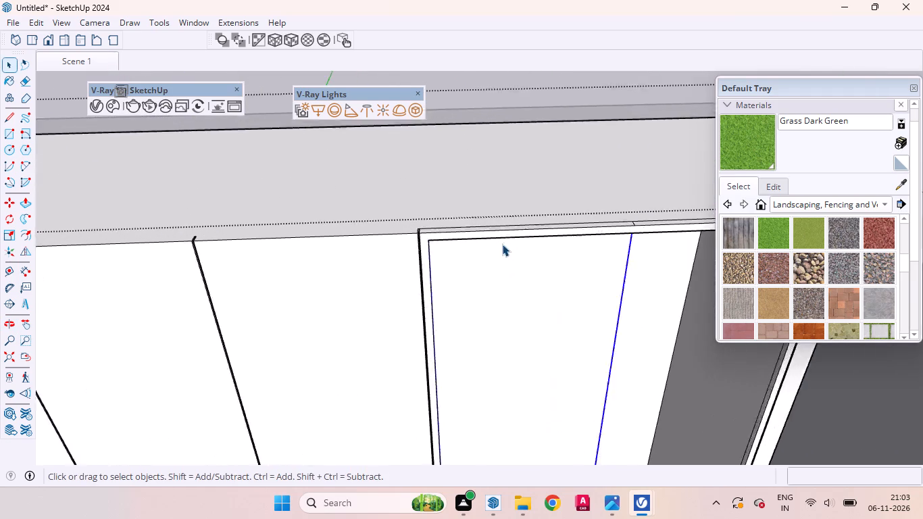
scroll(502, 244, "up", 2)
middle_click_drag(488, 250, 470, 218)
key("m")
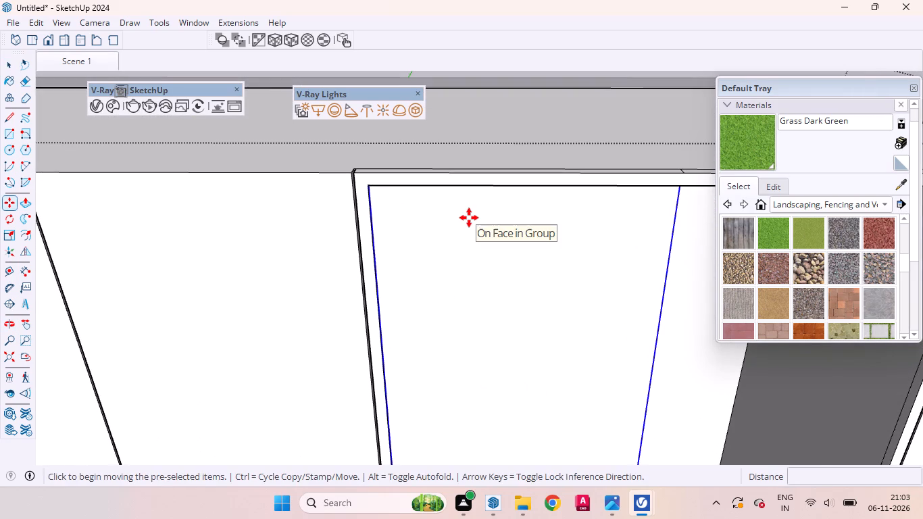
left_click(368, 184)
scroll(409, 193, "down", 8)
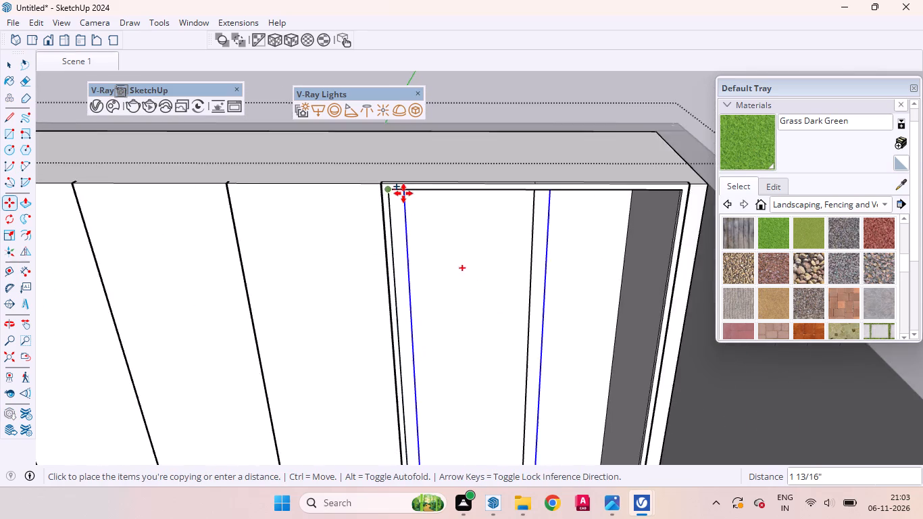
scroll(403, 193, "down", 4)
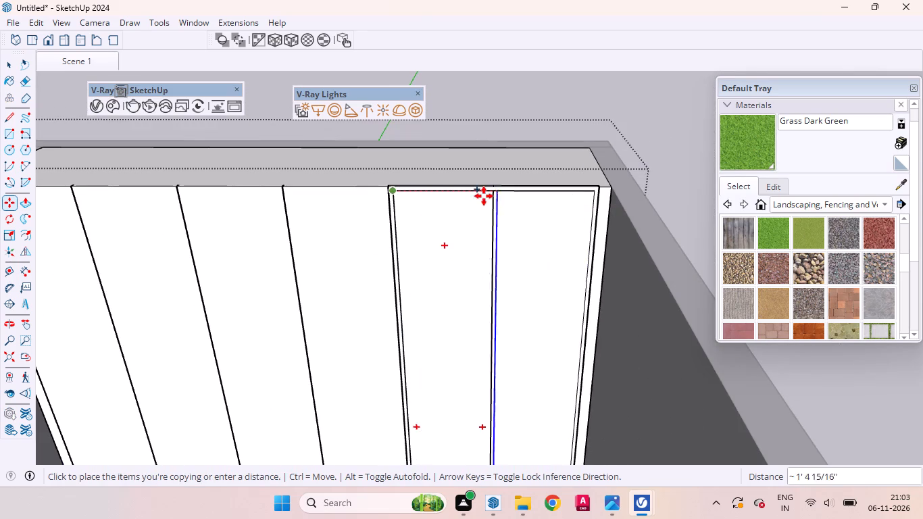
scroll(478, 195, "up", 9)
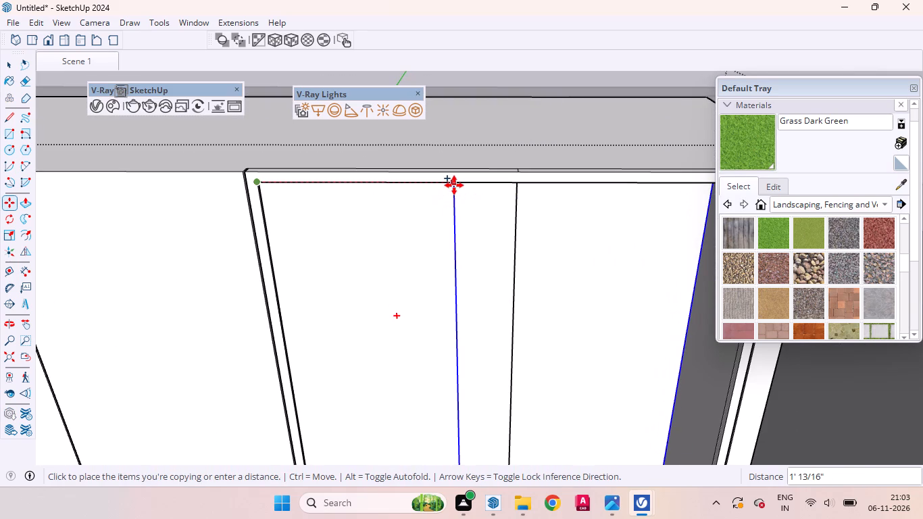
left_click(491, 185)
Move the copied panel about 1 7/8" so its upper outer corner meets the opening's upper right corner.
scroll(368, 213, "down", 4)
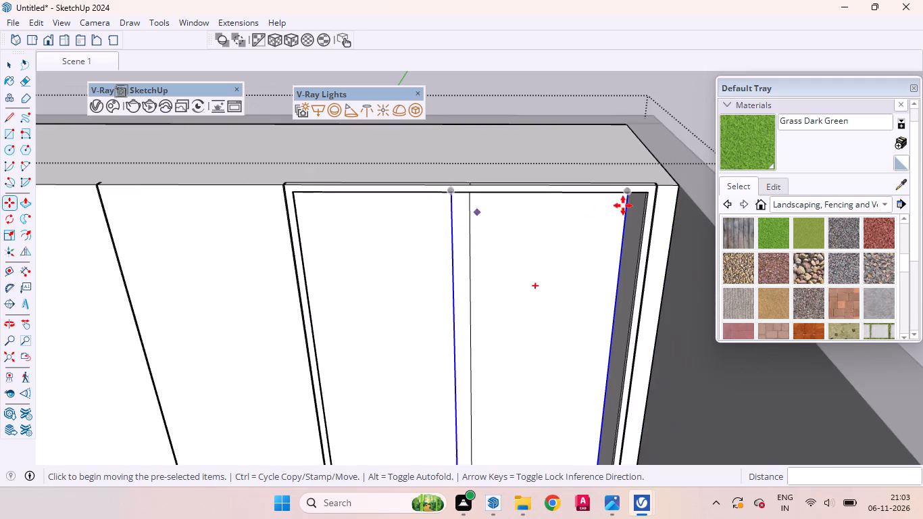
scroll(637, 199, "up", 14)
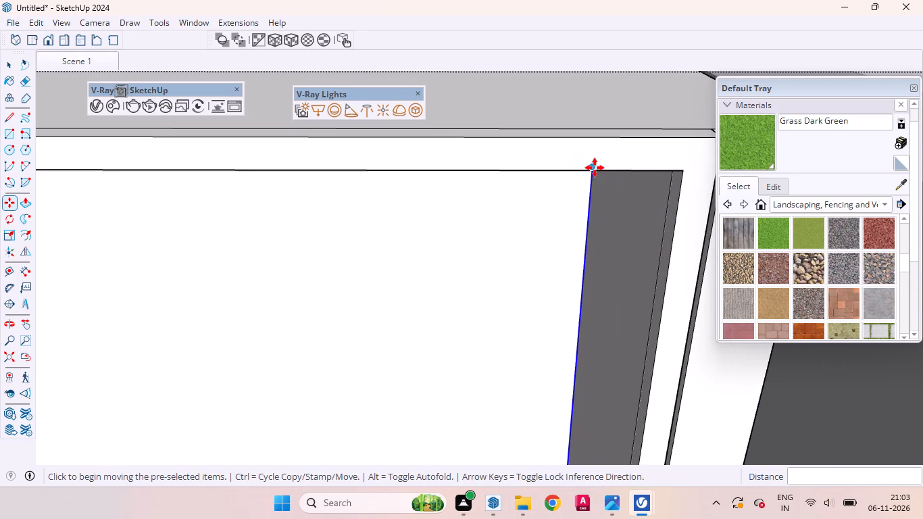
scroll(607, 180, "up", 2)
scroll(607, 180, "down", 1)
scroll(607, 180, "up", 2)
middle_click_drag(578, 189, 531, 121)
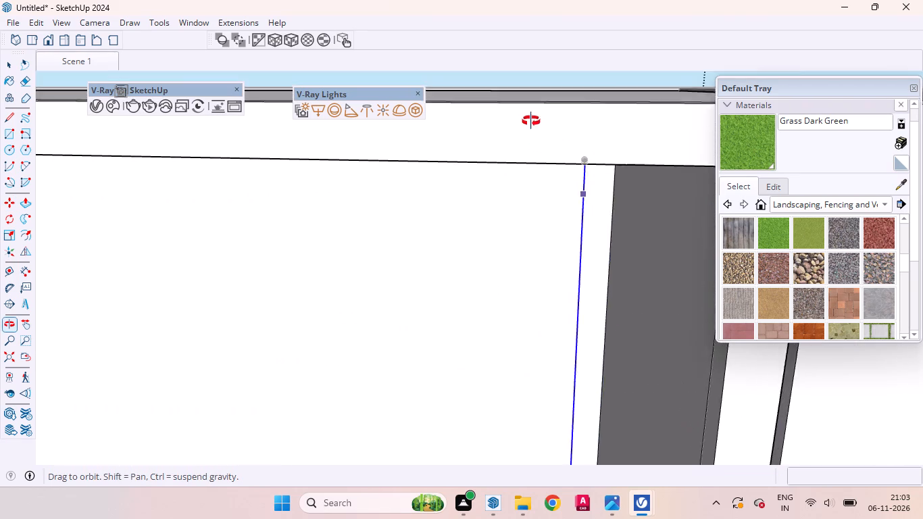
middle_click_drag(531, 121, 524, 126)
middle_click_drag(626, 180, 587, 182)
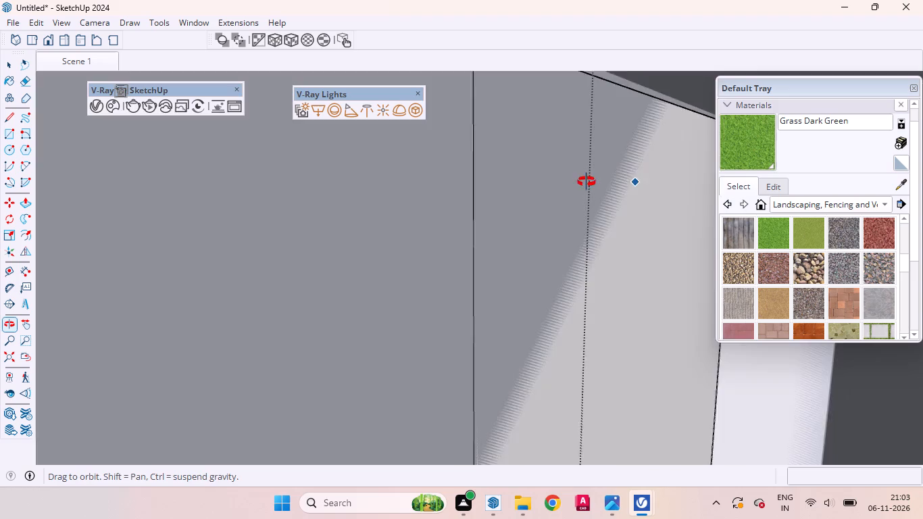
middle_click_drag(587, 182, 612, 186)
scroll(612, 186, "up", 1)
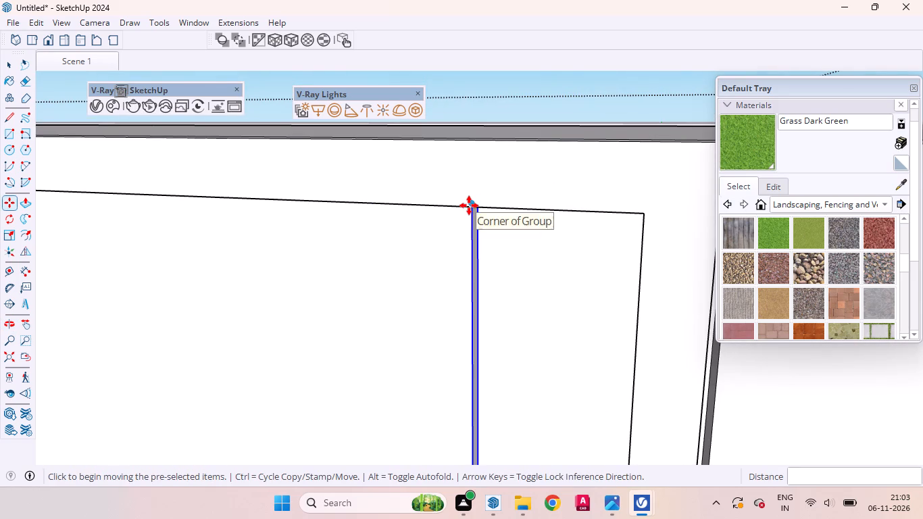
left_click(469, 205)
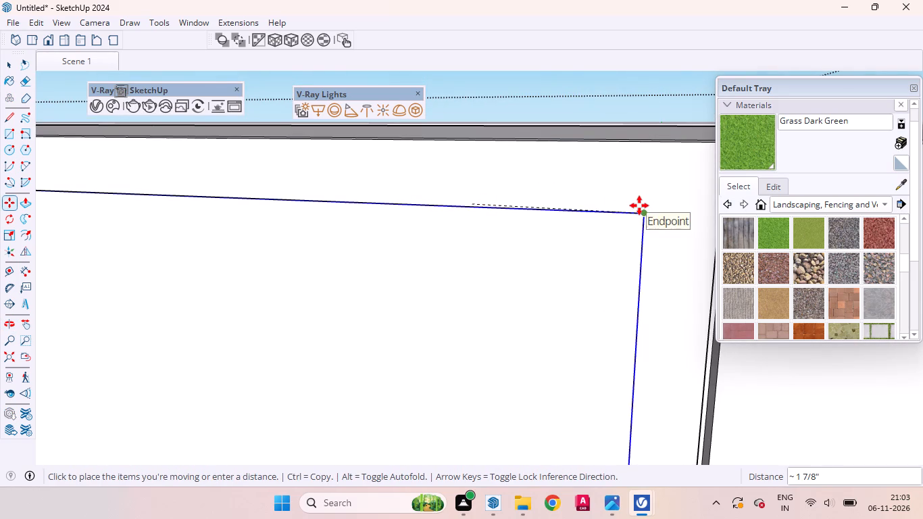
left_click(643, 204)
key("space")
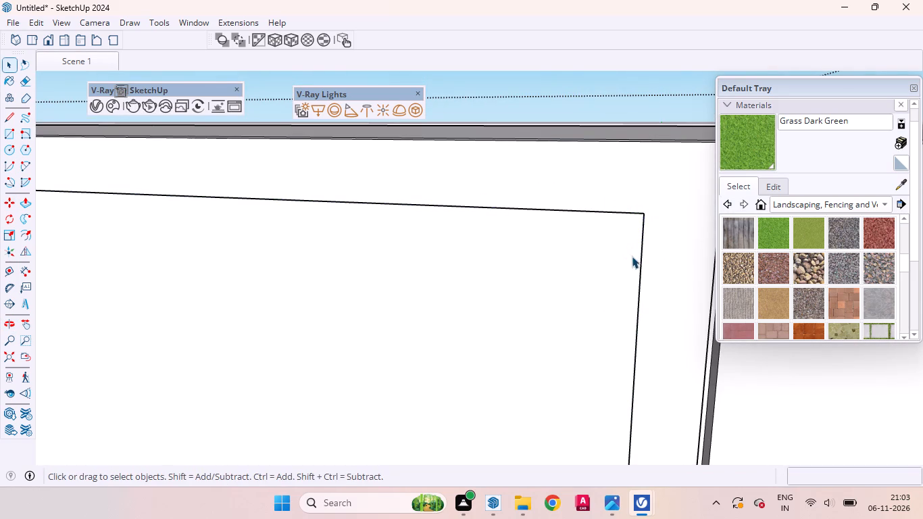
Examine the joint between the two panels and their fit within the compartment border, and leave the wardrobe group.
scroll(659, 214, "down", 2)
scroll(660, 212, "up", 1)
scroll(660, 212, "down", 20)
scroll(660, 212, "down", 1)
scroll(278, 205, "up", 9)
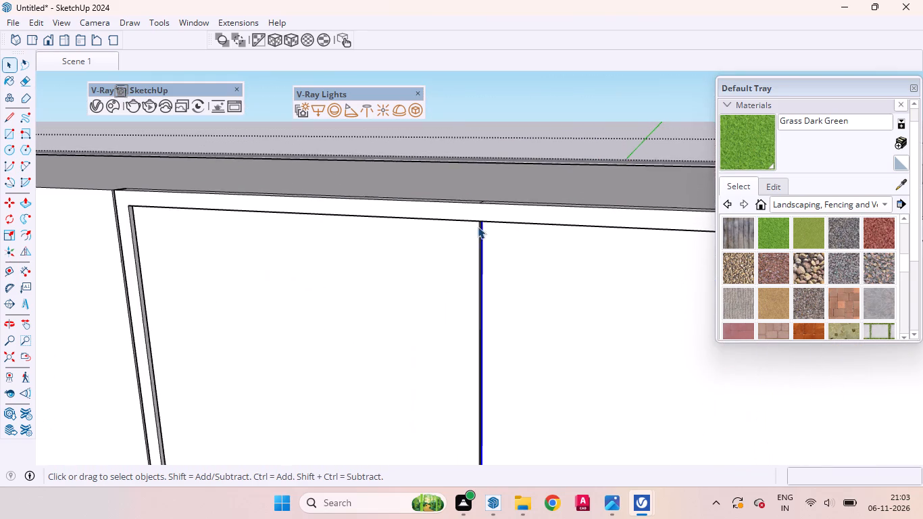
scroll(478, 226, "up", 7)
middle_click_drag(489, 246, 551, 285)
scroll(549, 282, "up", 1)
scroll(478, 183, "down", 4)
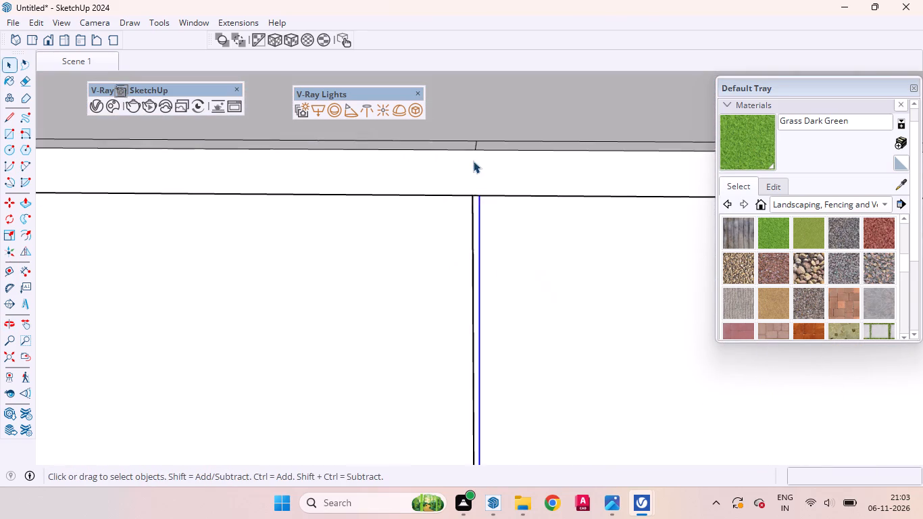
scroll(473, 161, "down", 20)
scroll(473, 161, "down", 1)
scroll(421, 187, "down", 4)
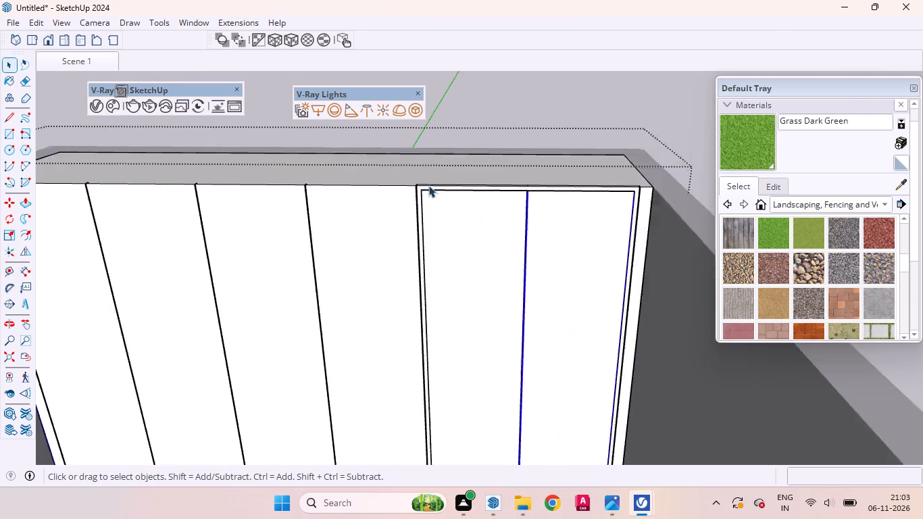
scroll(428, 185, "down", 4)
scroll(491, 145, "up", 1)
scroll(491, 145, "down", 8)
left_click(634, 202)
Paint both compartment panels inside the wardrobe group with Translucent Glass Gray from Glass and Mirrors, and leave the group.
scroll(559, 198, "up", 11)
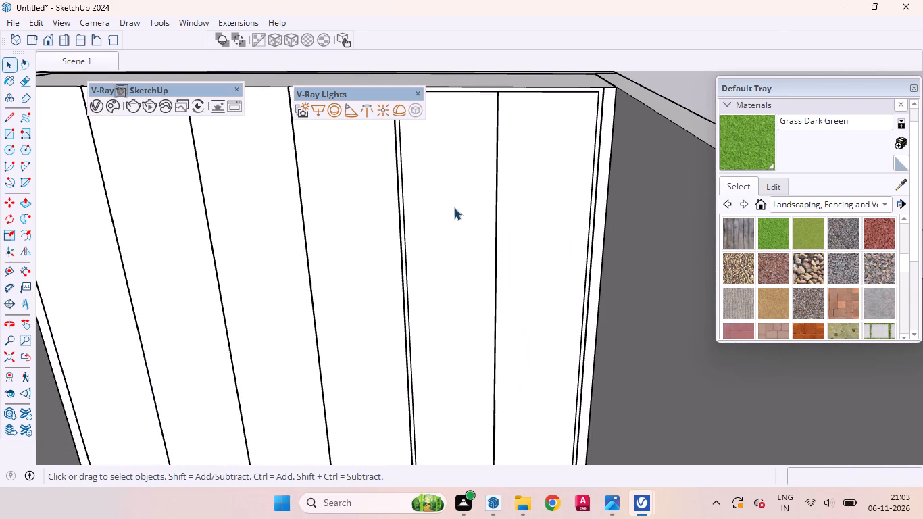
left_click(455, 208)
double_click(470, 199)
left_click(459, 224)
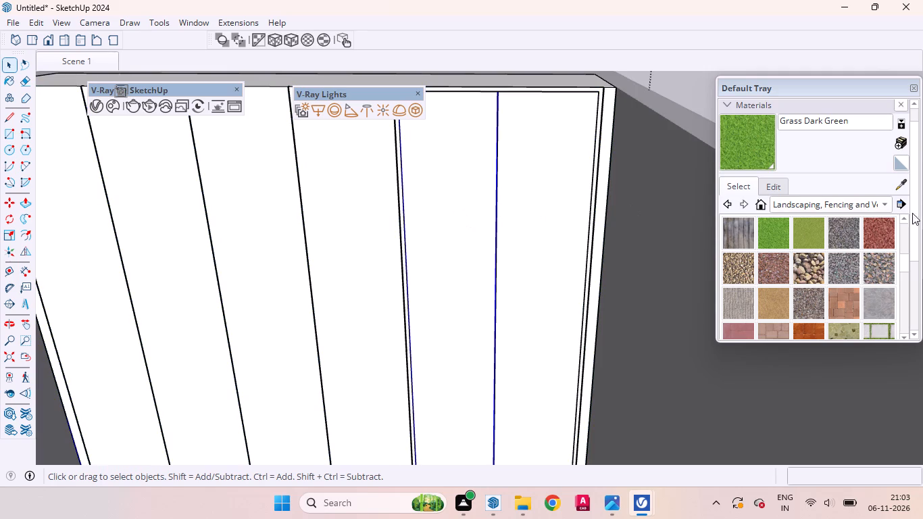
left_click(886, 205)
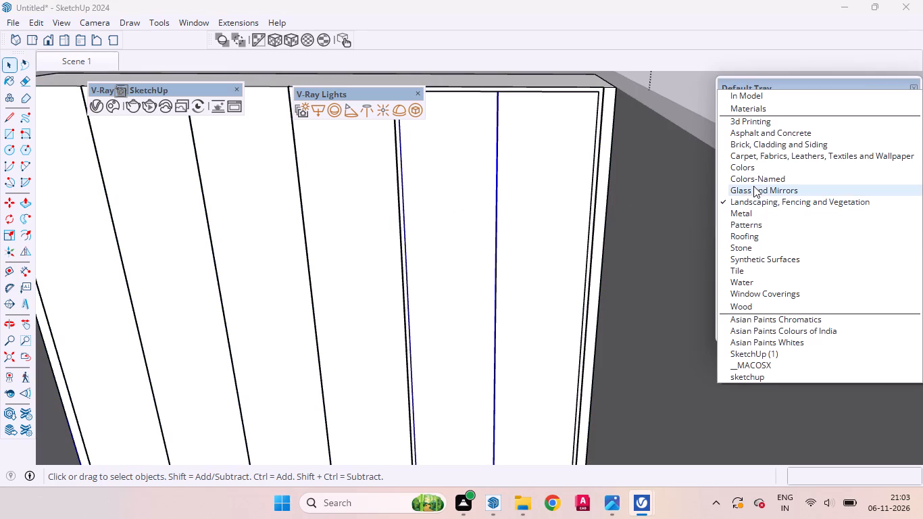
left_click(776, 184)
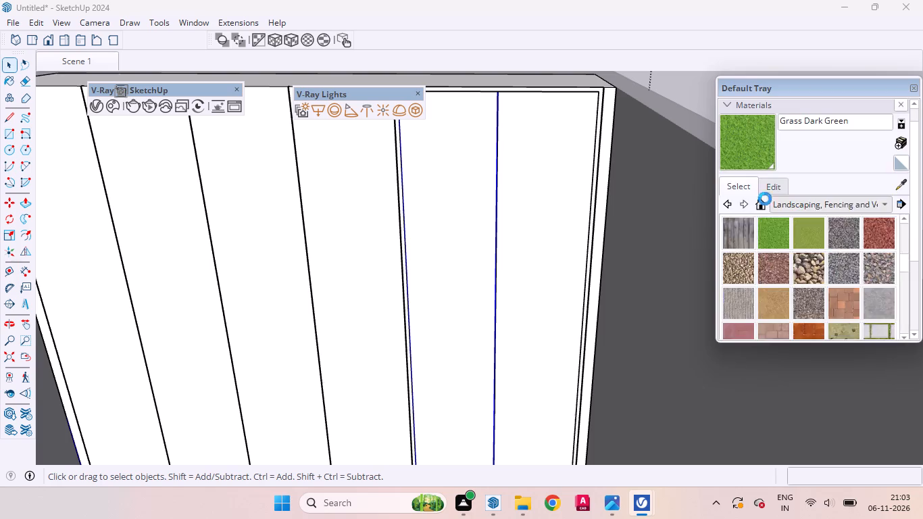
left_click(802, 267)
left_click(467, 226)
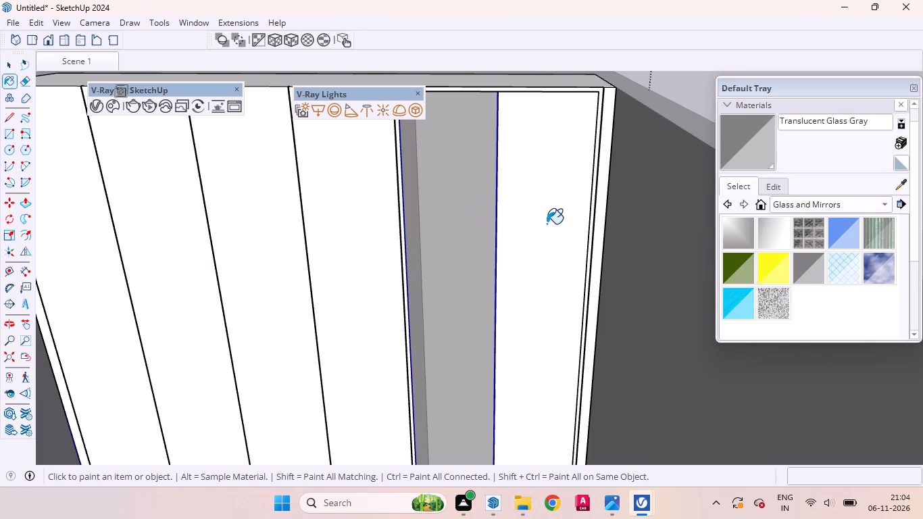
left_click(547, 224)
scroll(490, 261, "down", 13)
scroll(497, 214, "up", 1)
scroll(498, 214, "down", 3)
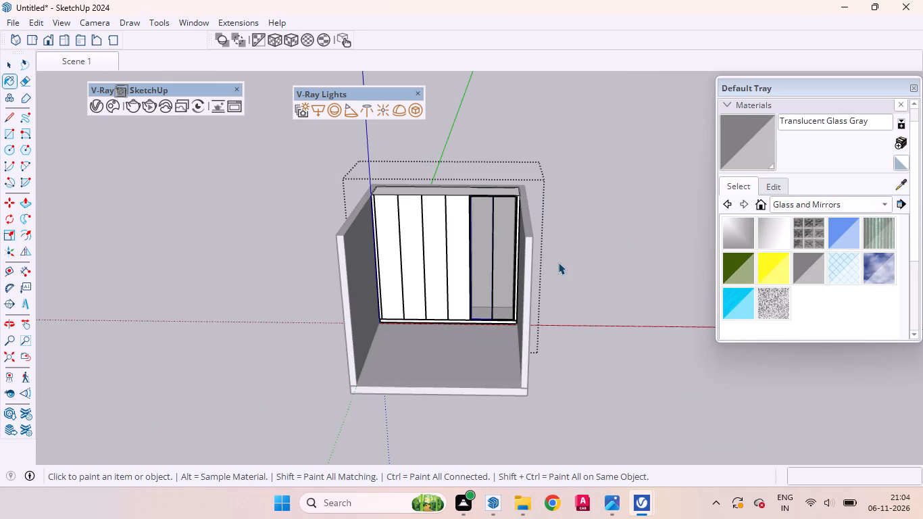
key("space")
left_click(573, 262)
Examine the two glass panels and the compartment interior behind them from several angles.
scroll(499, 224, "up", 17)
middle_click_drag(457, 291, 557, 428)
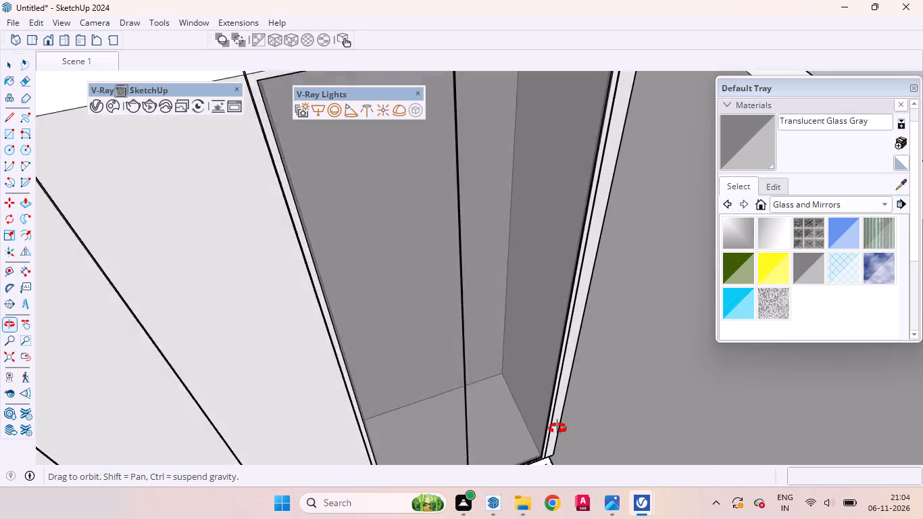
middle_click_drag(557, 428, 502, 409)
scroll(495, 373, "up", 1)
scroll(472, 316, "down", 15)
scroll(469, 285, "up", 2)
scroll(469, 285, "down", 2)
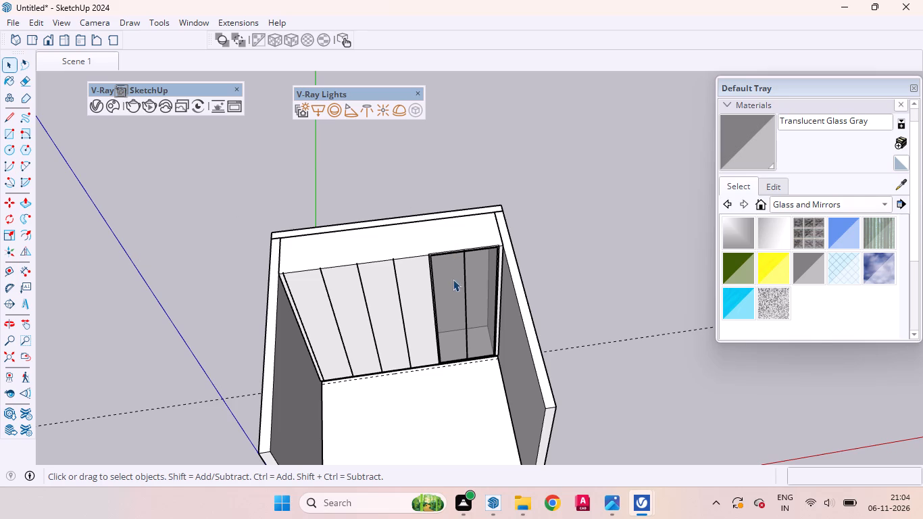
scroll(453, 280, "up", 20)
scroll(478, 187, "down", 5)
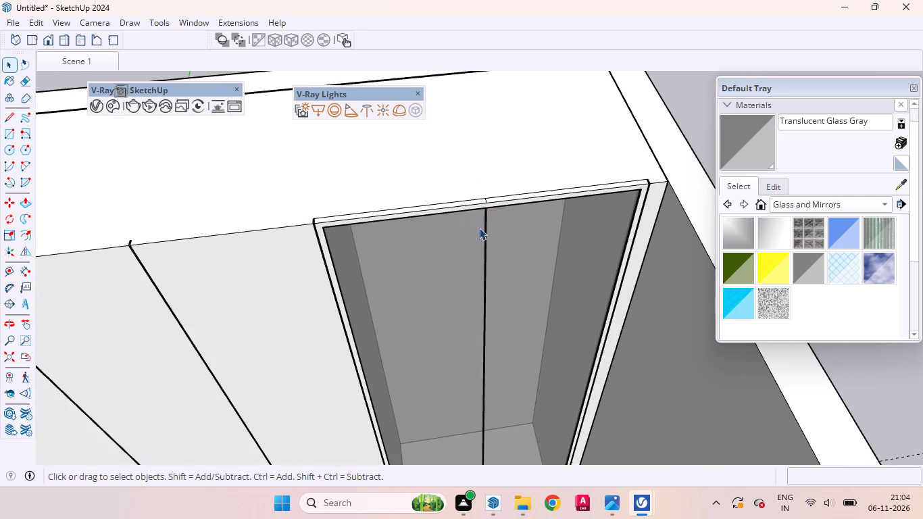
middle_click_drag(478, 226, 426, 76)
scroll(477, 162, "up", 5)
scroll(481, 200, "down", 12)
Open the wardrobe group and erase both glass panels from the compartment opening.
left_click(476, 285)
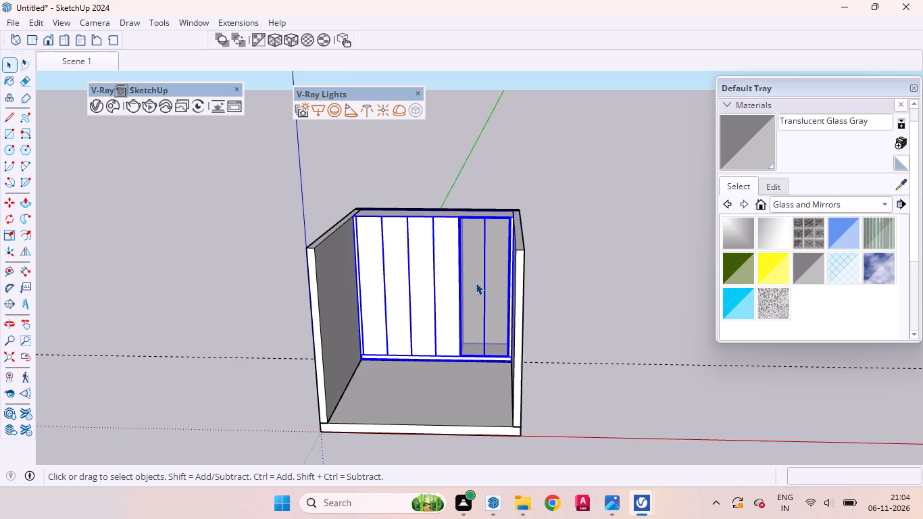
double_click(476, 282)
left_click(473, 278)
scroll(476, 280, "up", 10)
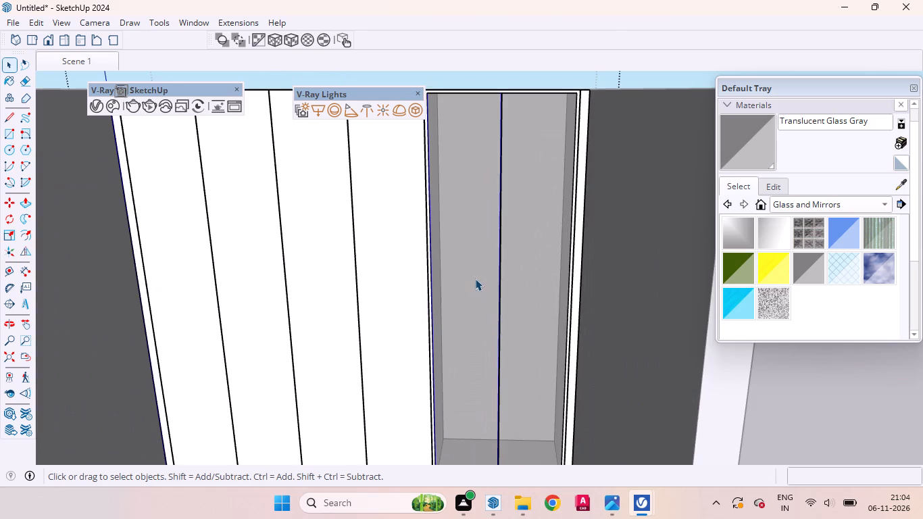
right_click(474, 278)
left_click(493, 28)
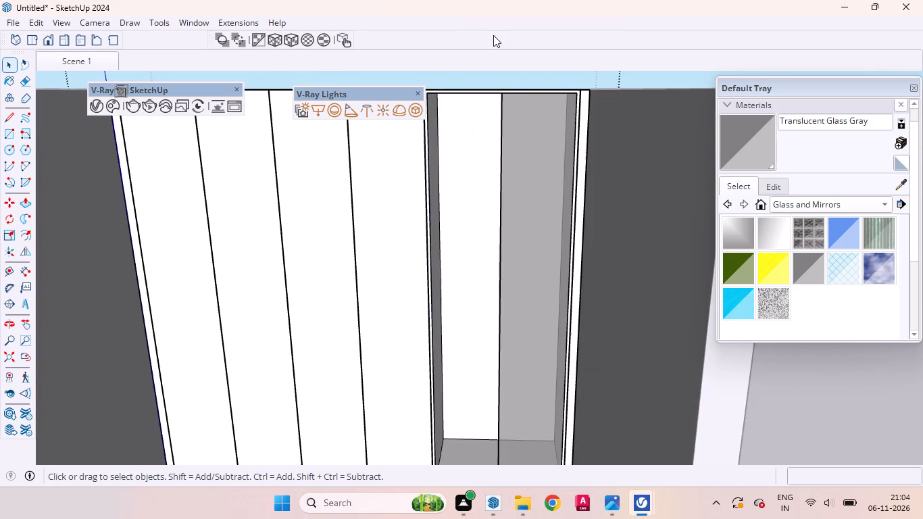
left_click(518, 212)
right_click(518, 212)
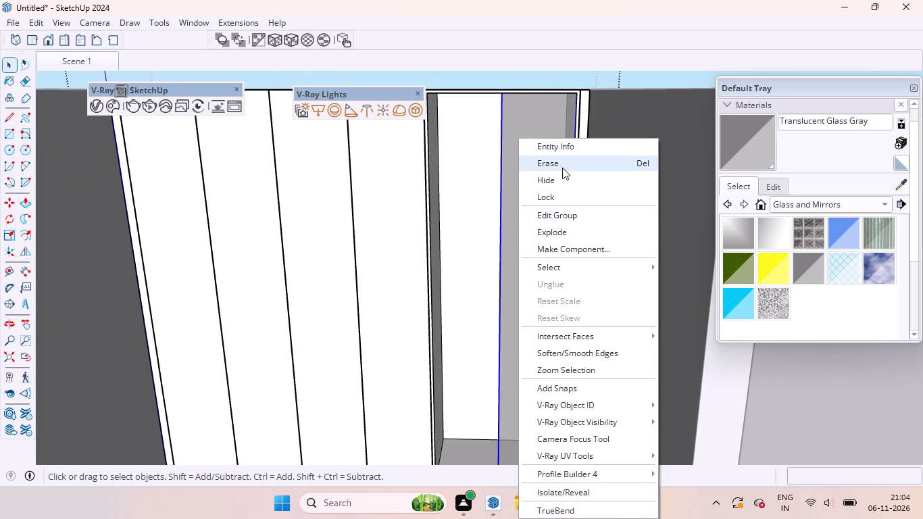
left_click(562, 168)
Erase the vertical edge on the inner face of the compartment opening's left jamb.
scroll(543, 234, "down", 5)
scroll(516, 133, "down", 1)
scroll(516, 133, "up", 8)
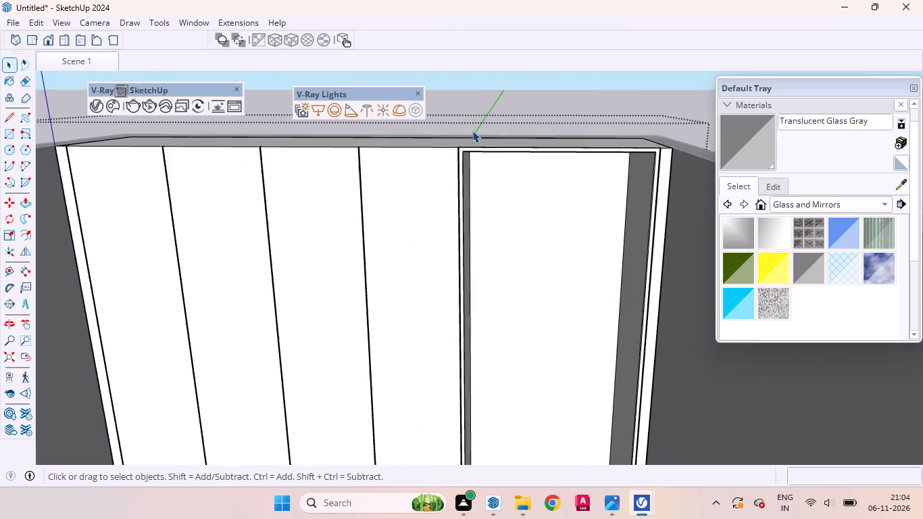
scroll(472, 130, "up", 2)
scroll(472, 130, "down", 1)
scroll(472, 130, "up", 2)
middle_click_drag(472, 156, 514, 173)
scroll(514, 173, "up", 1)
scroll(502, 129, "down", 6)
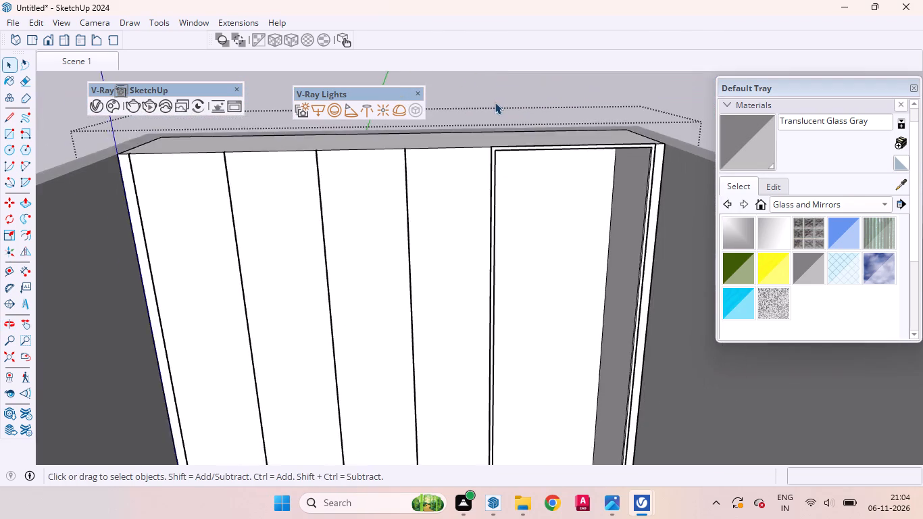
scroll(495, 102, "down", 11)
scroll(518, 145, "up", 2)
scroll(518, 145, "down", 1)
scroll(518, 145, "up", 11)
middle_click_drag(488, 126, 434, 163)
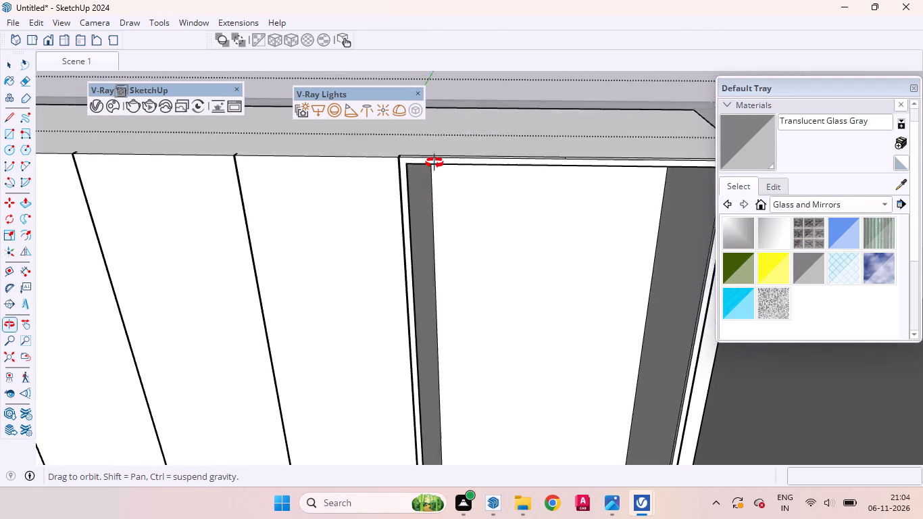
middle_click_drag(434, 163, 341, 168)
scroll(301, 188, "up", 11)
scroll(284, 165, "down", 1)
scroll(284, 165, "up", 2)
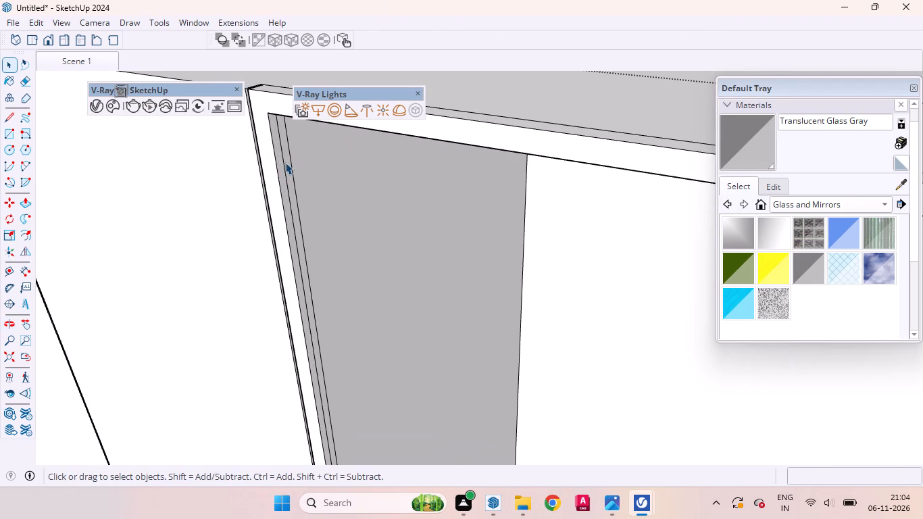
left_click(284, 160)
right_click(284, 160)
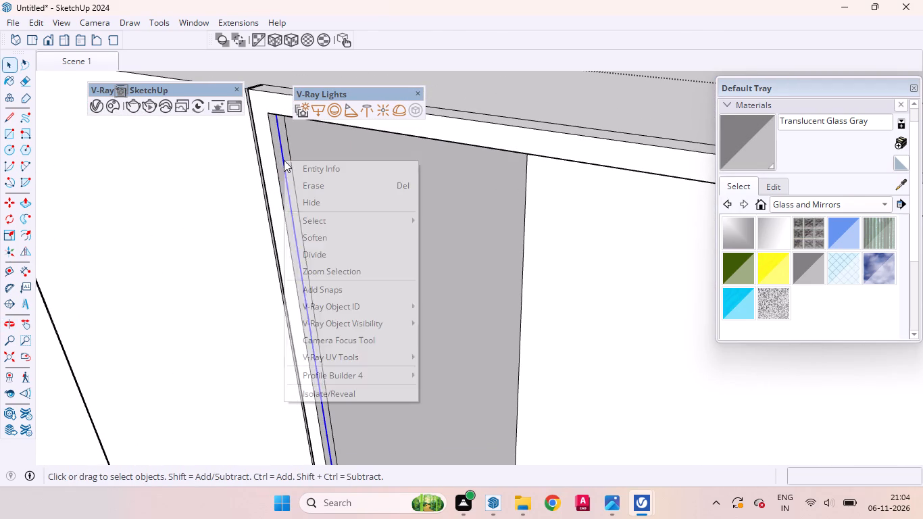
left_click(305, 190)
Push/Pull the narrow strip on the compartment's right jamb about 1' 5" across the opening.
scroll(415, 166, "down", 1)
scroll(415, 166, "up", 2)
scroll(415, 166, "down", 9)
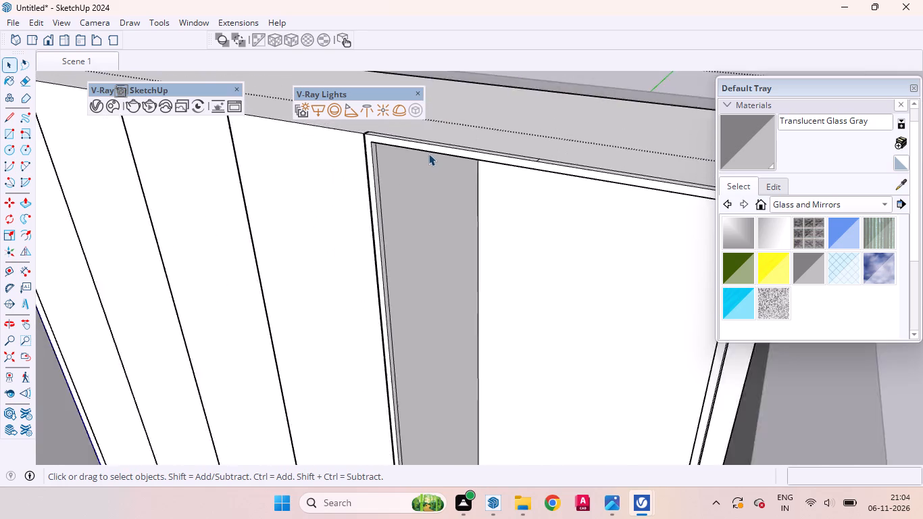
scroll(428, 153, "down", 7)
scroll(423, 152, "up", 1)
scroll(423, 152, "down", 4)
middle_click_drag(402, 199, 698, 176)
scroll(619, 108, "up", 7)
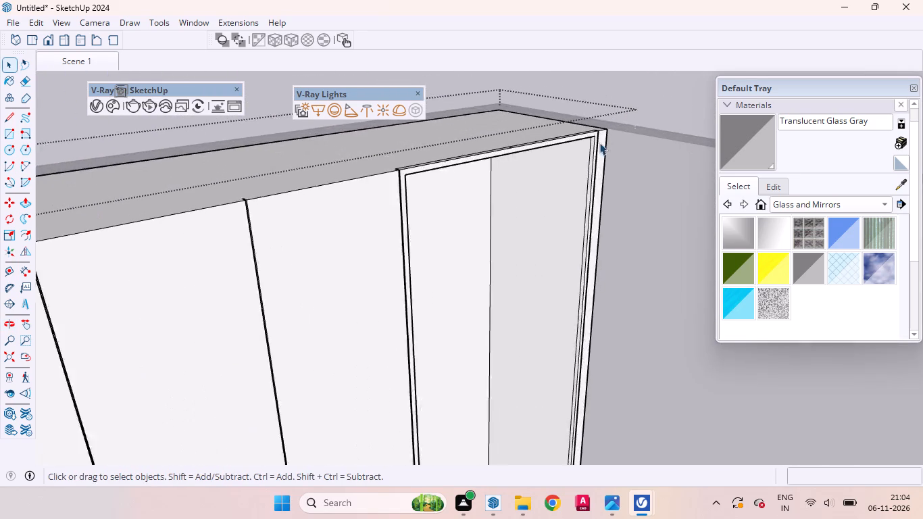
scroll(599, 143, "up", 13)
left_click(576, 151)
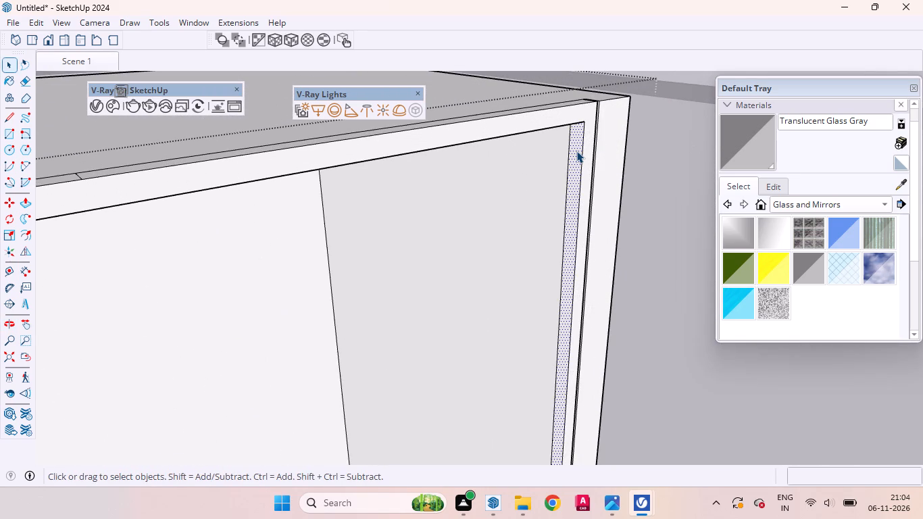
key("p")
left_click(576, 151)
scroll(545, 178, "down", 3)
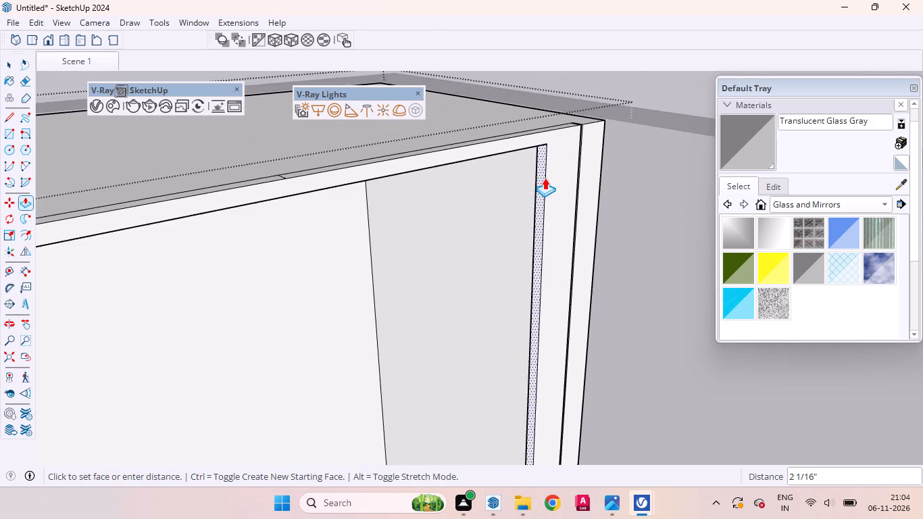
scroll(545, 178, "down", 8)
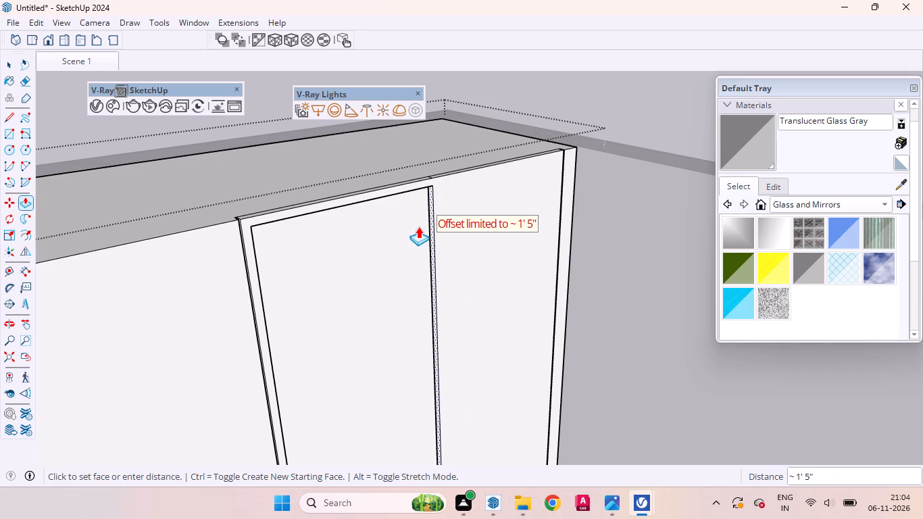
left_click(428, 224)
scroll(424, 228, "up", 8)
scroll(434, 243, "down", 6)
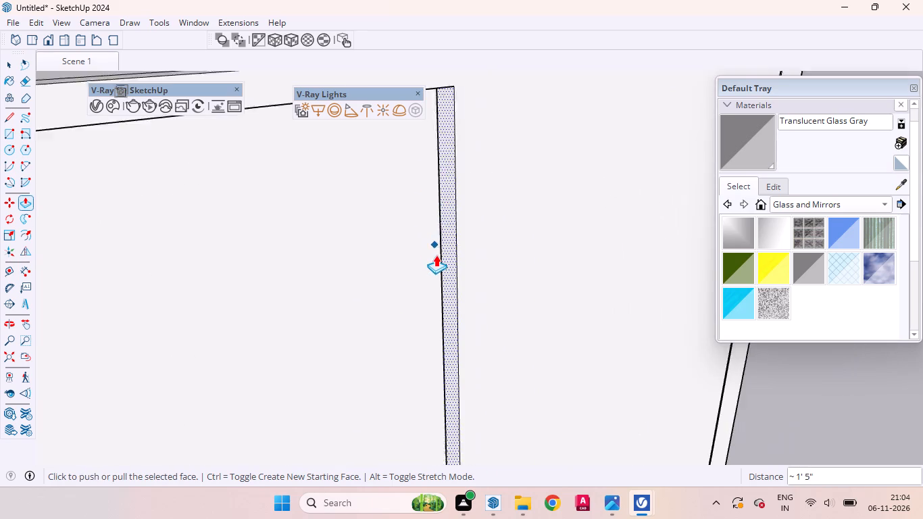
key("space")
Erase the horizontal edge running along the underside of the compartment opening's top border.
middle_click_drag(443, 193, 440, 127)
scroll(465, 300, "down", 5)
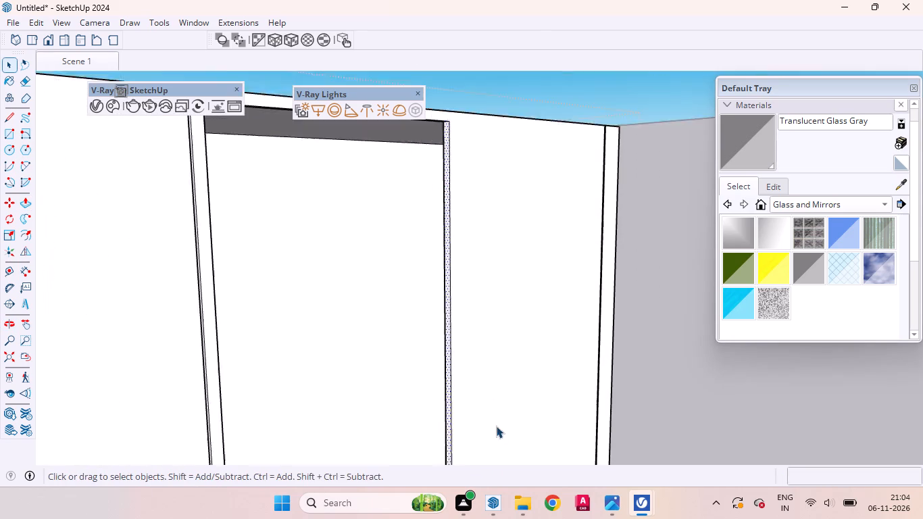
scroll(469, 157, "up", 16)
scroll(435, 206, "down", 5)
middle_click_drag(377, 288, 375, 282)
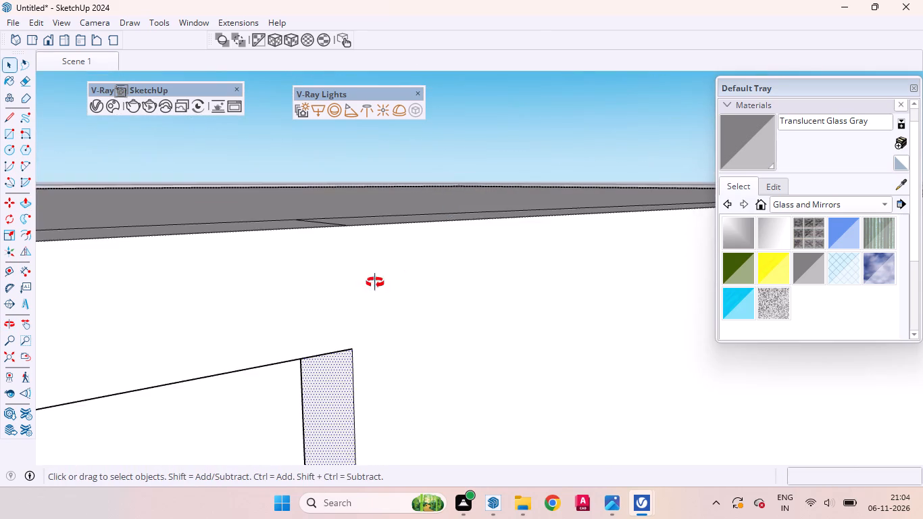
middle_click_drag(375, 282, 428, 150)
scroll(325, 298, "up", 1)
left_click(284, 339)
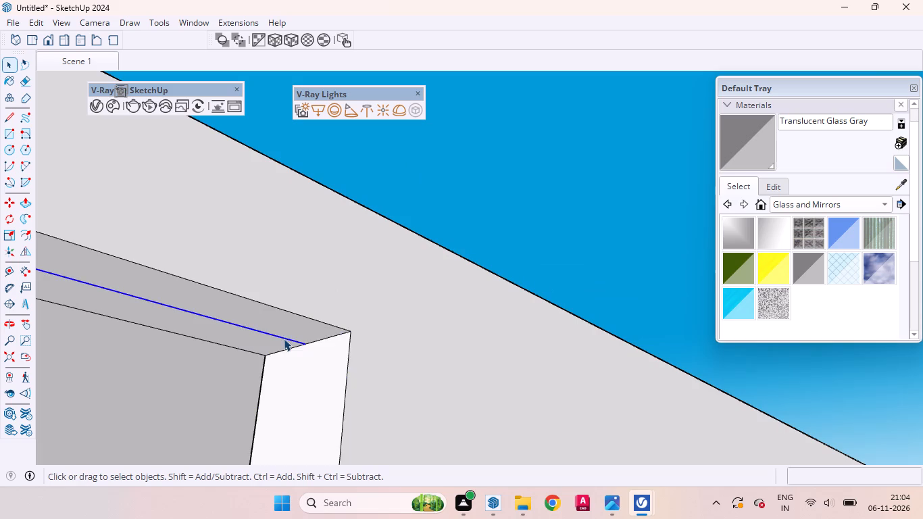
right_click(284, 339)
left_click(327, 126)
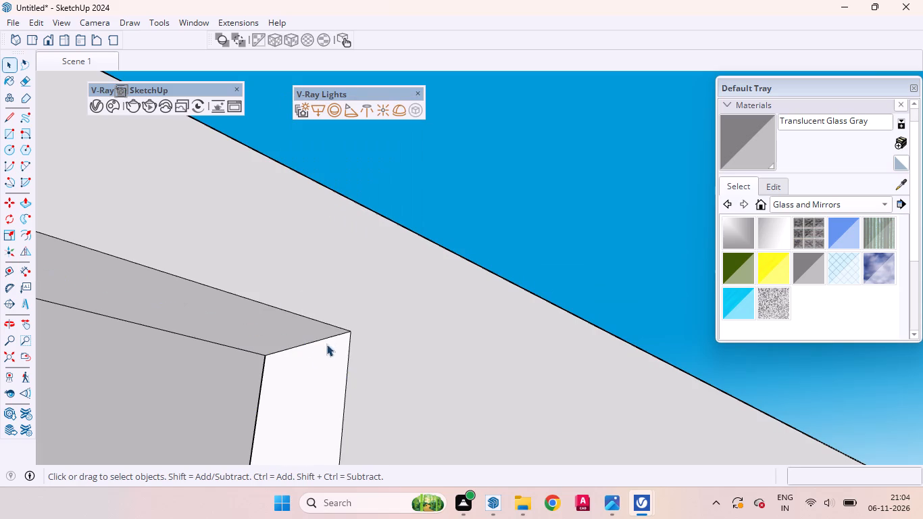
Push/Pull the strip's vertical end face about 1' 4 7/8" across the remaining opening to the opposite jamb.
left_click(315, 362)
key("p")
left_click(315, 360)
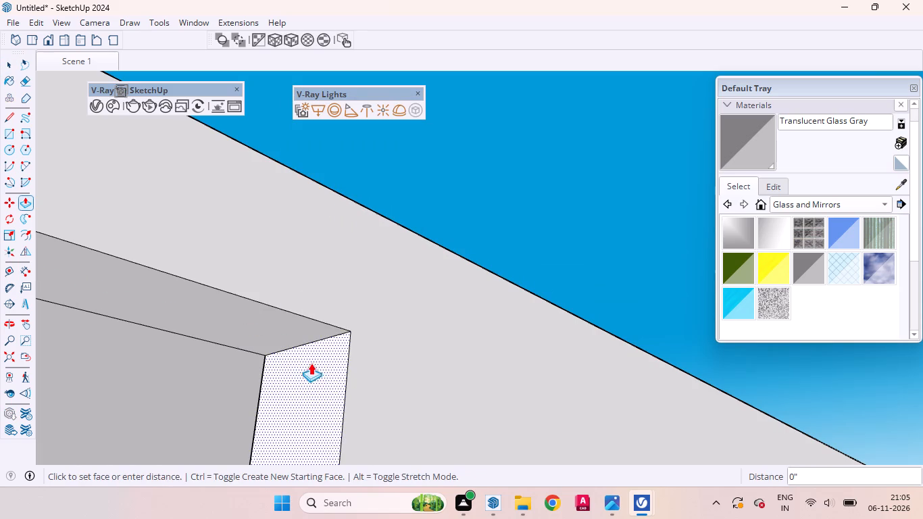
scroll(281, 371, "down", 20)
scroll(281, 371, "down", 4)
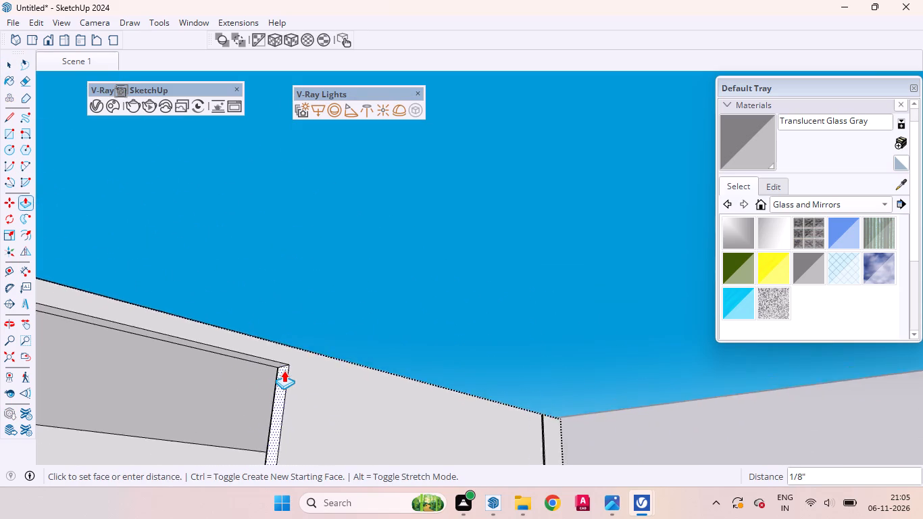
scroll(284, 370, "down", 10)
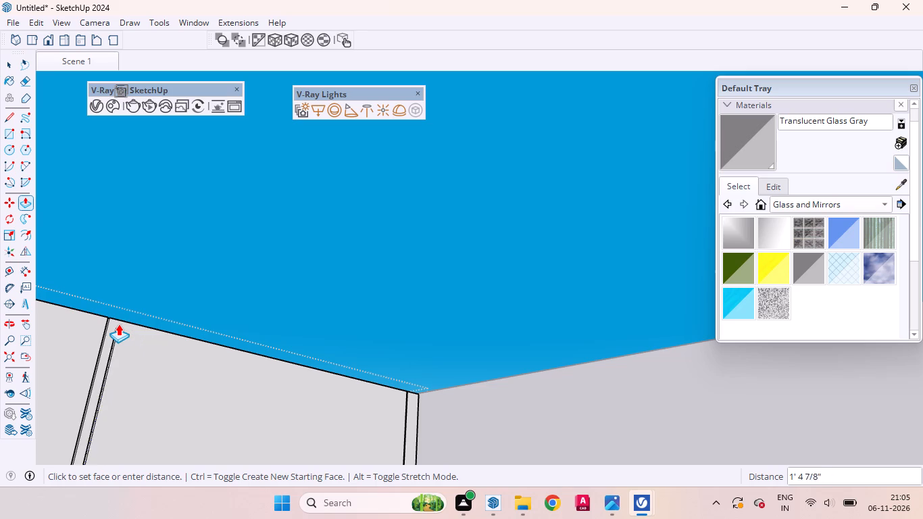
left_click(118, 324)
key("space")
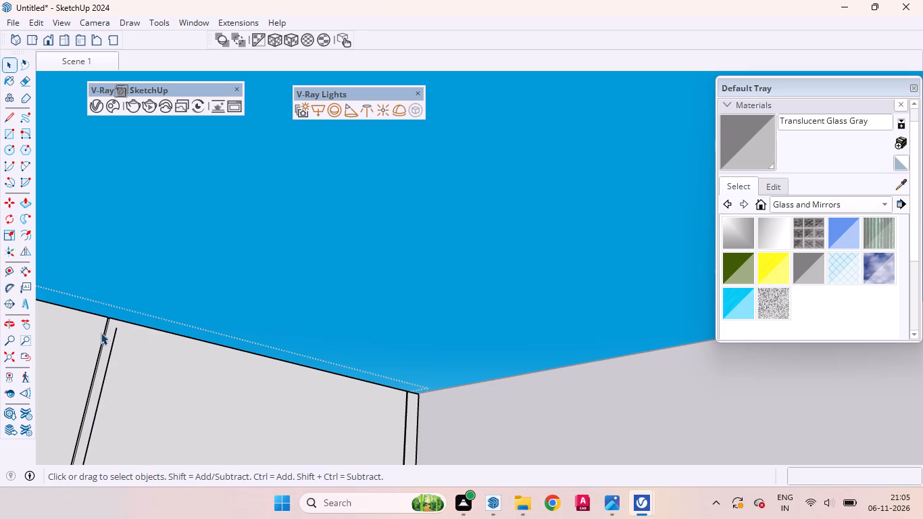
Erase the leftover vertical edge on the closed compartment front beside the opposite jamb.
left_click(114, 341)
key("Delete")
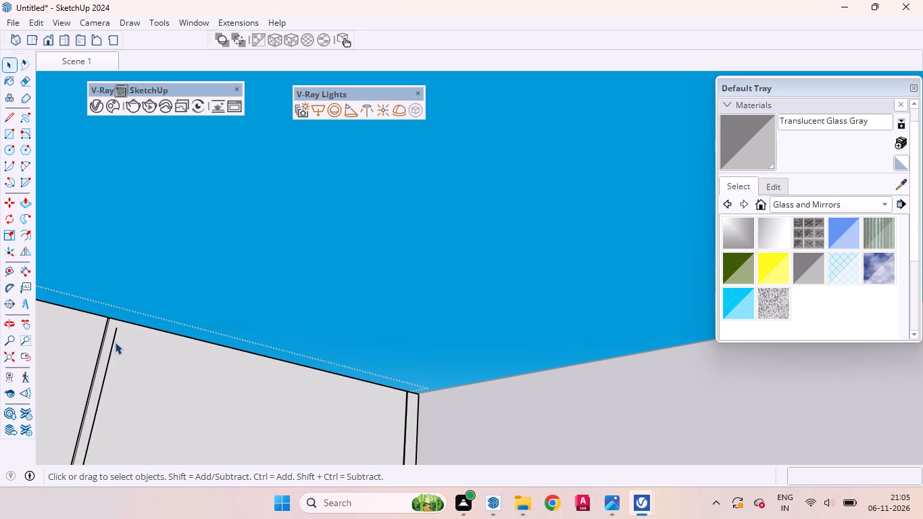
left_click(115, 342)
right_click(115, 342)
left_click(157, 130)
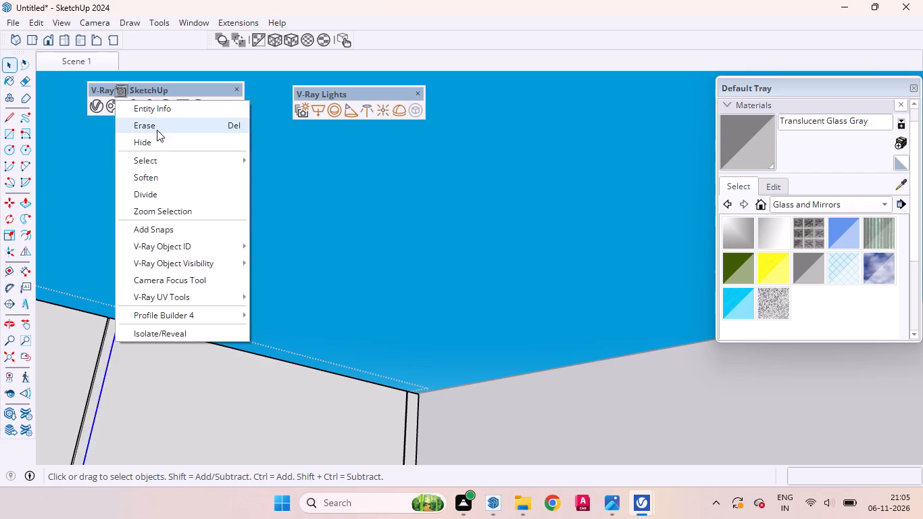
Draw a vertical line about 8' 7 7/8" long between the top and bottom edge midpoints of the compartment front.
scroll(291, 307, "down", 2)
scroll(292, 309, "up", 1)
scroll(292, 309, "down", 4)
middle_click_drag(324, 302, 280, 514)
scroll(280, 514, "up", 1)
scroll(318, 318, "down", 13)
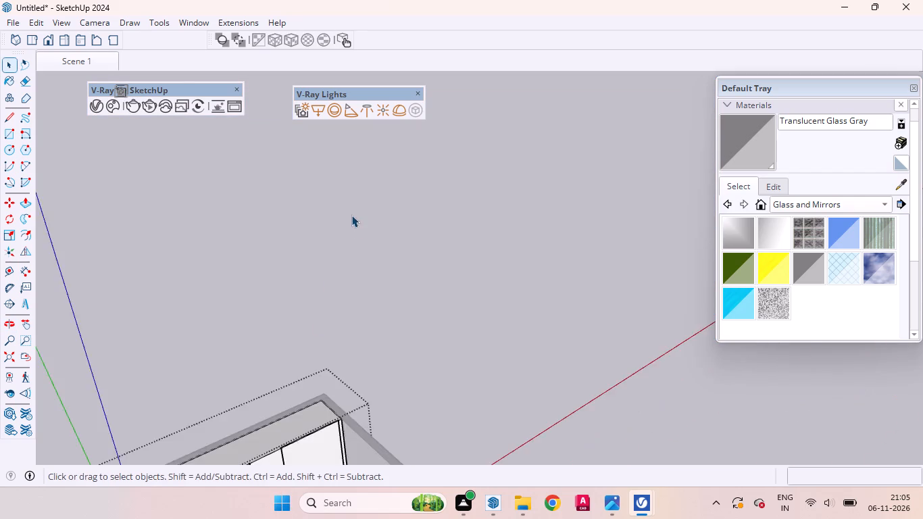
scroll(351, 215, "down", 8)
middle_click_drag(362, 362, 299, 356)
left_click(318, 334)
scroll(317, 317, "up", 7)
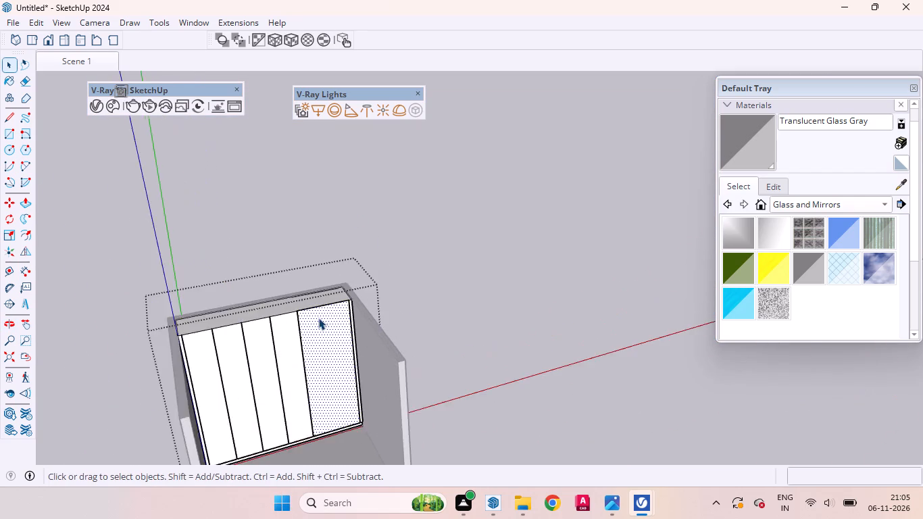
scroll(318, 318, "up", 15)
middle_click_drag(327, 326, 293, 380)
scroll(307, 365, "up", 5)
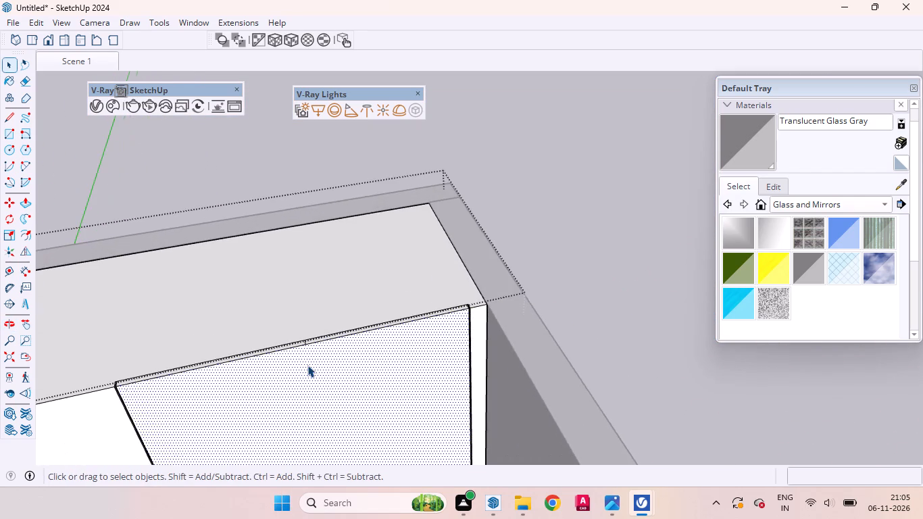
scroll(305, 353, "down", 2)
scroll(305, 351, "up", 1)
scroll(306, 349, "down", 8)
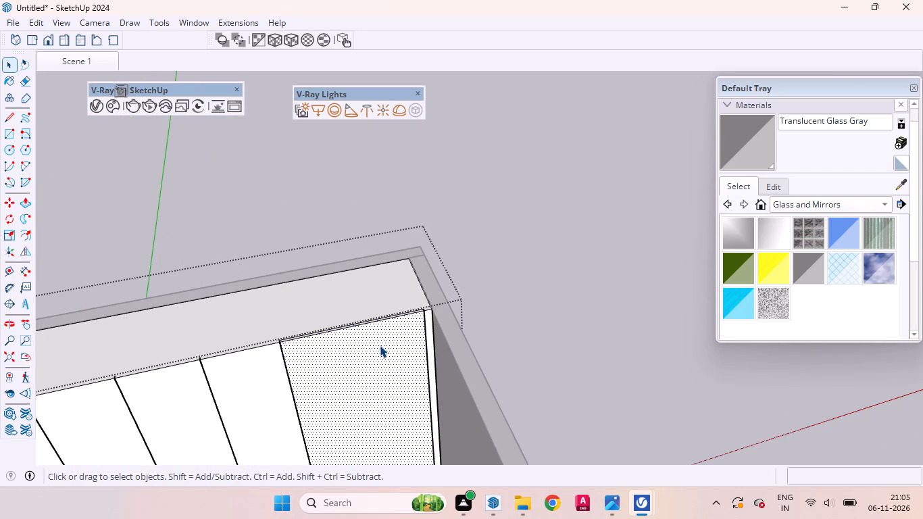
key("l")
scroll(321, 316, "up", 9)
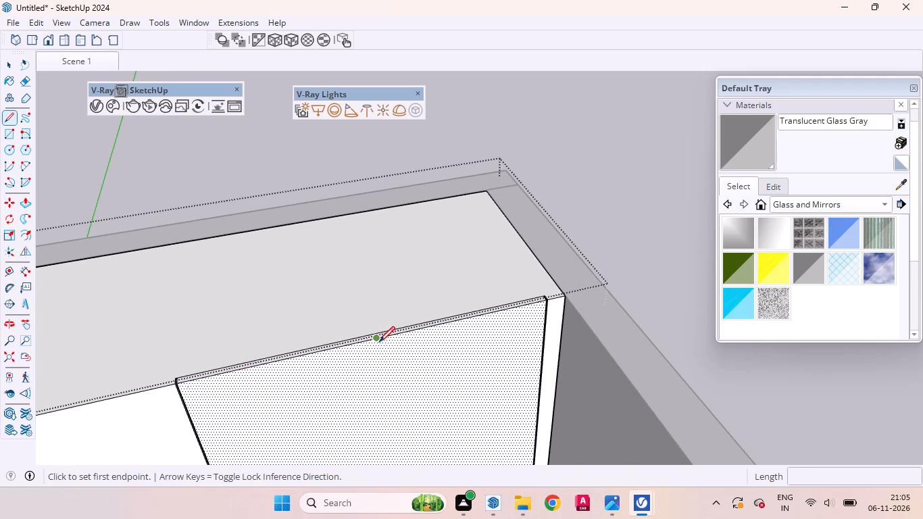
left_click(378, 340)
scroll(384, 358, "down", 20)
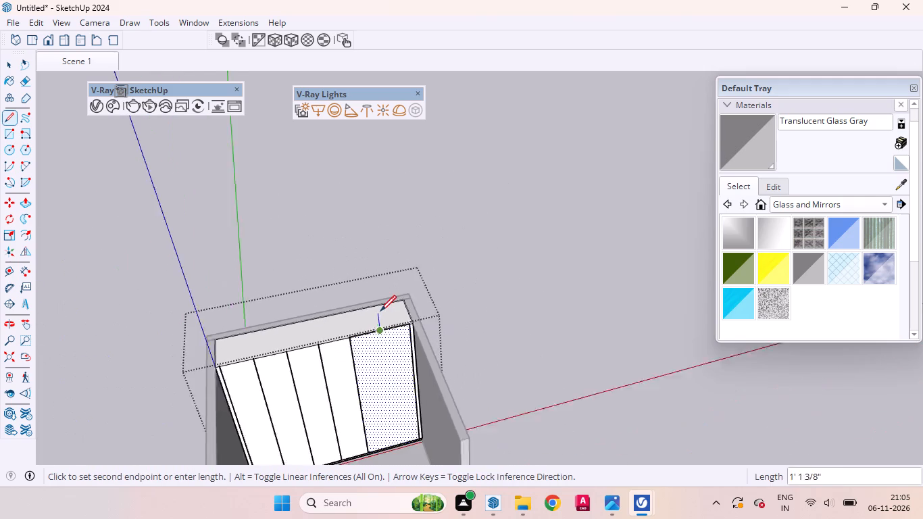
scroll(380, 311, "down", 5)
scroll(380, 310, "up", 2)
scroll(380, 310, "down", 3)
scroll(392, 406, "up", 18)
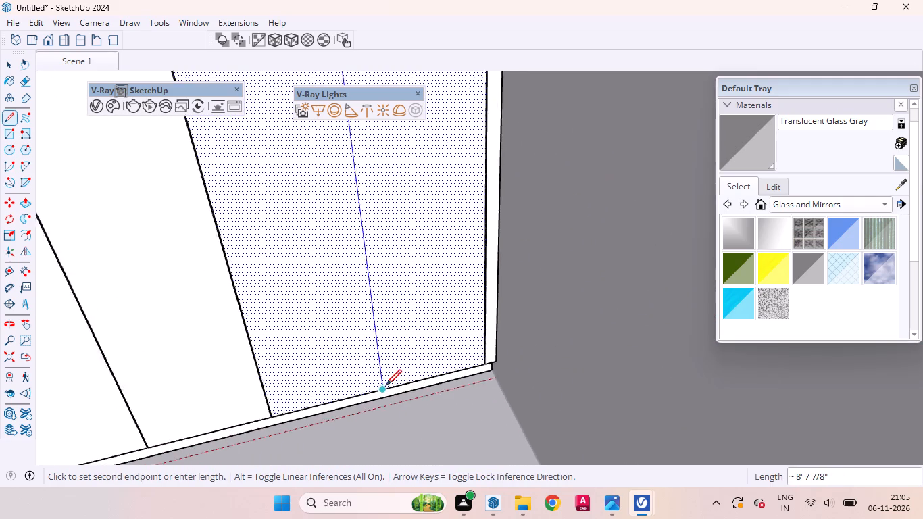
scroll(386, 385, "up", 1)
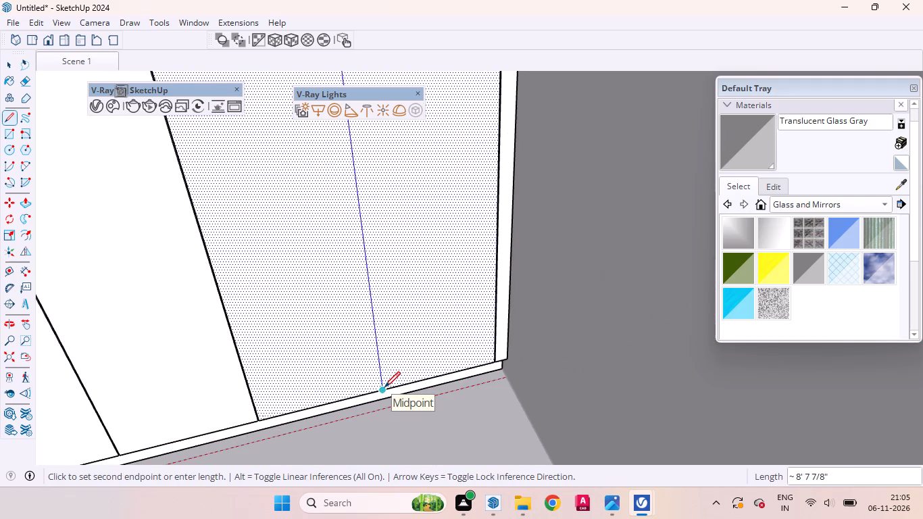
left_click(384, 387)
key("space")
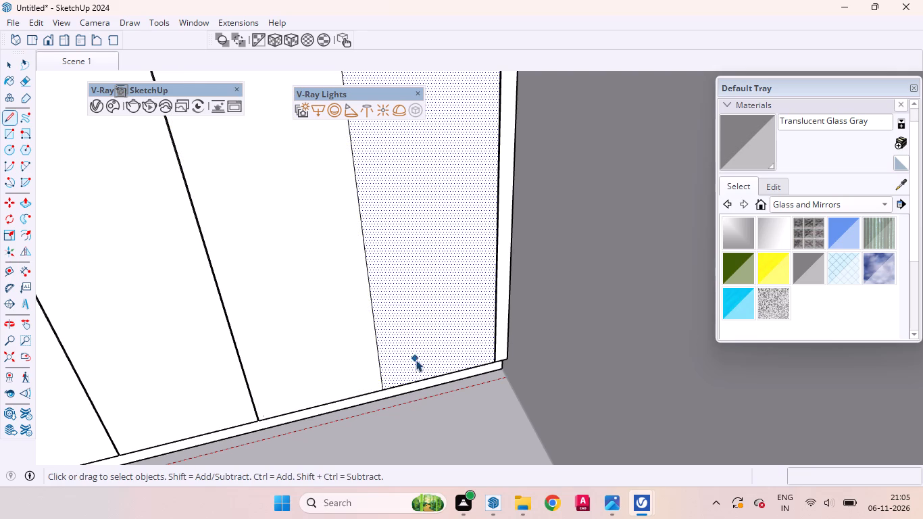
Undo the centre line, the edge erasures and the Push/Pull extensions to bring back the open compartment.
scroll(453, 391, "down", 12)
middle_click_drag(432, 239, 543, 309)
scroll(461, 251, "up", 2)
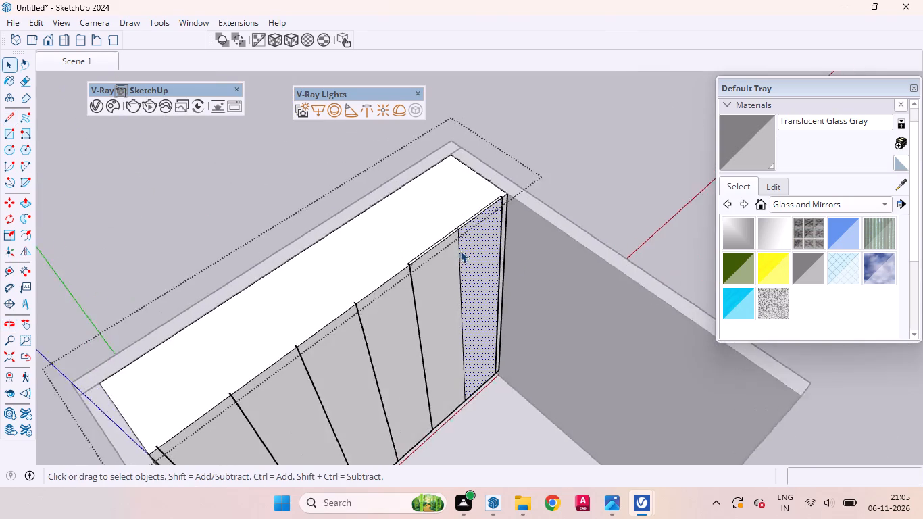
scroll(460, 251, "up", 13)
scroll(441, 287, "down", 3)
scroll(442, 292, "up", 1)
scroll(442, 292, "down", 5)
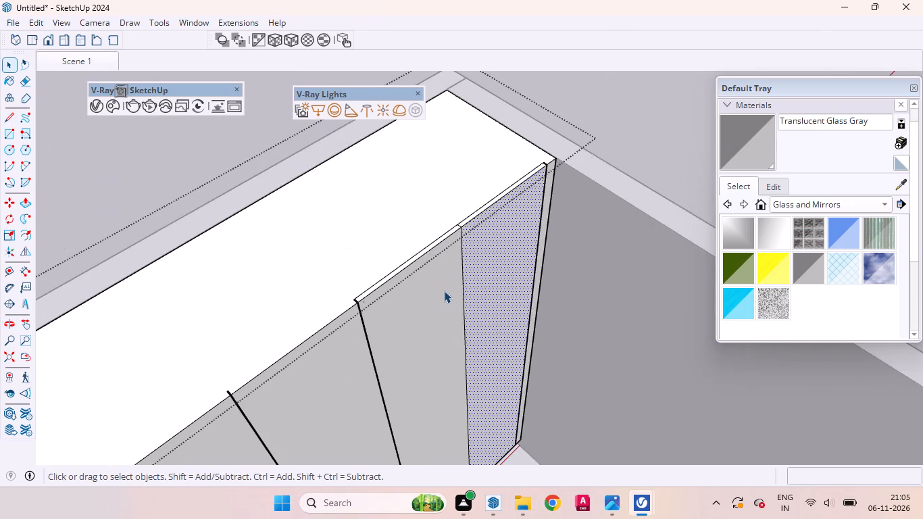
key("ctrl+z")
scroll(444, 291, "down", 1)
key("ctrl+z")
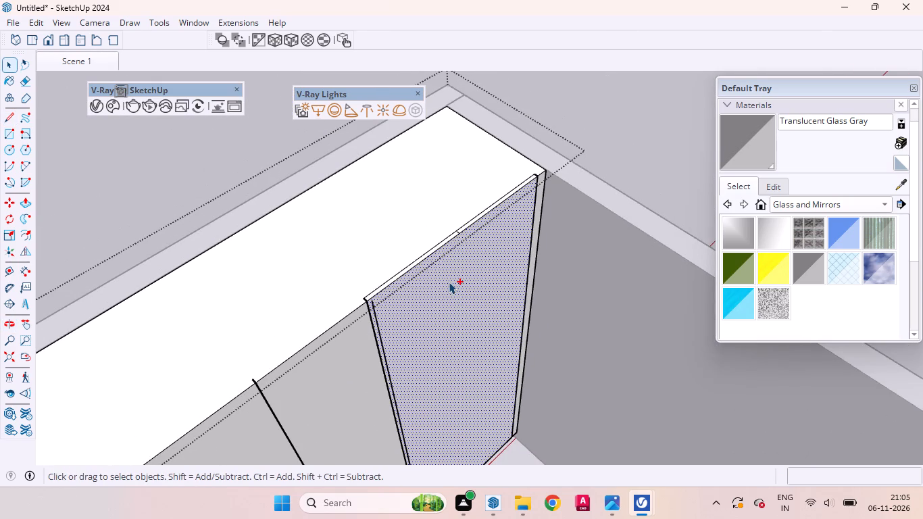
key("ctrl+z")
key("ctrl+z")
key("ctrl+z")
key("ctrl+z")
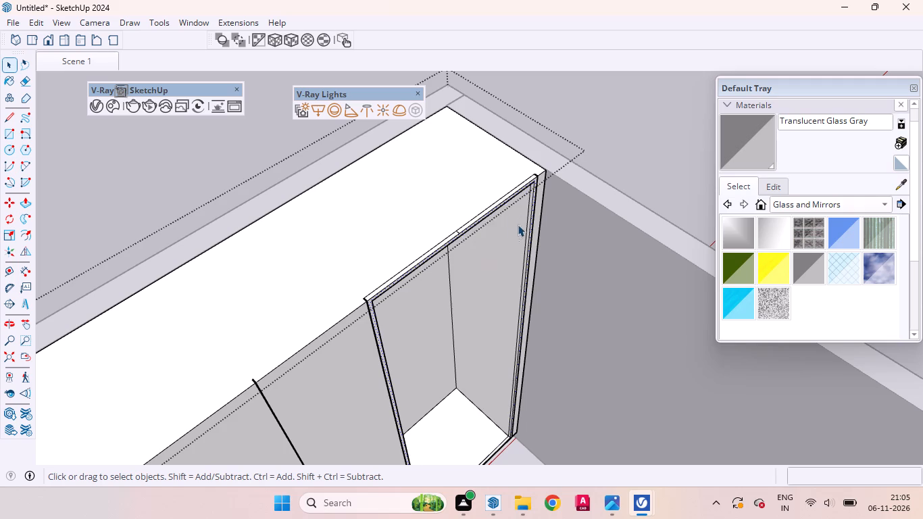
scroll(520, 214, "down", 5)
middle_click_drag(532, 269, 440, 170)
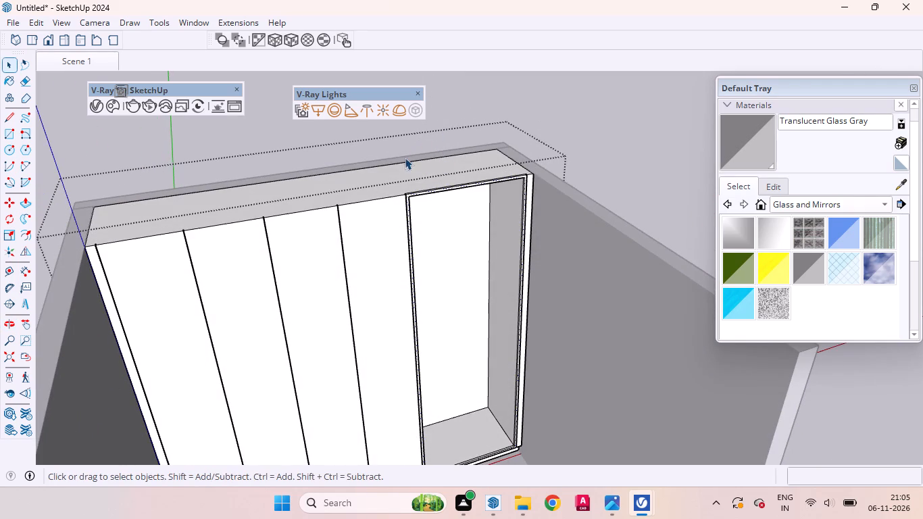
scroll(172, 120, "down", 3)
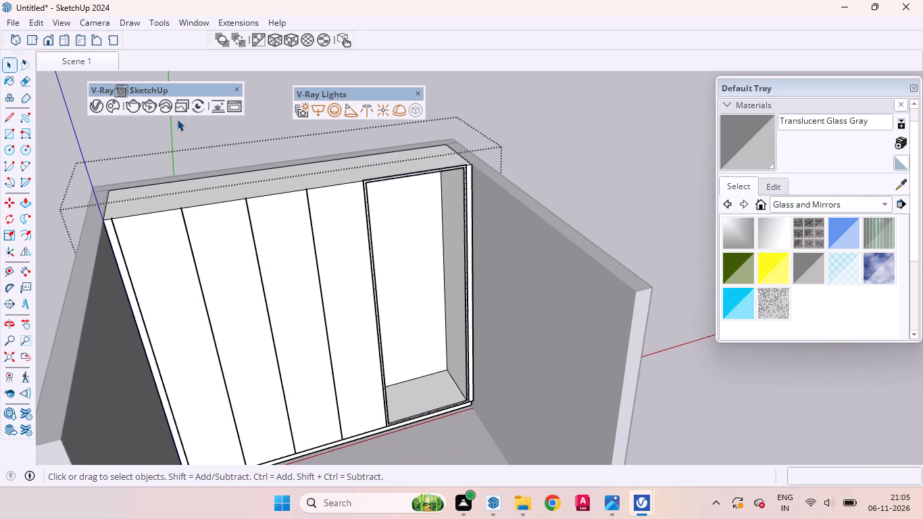
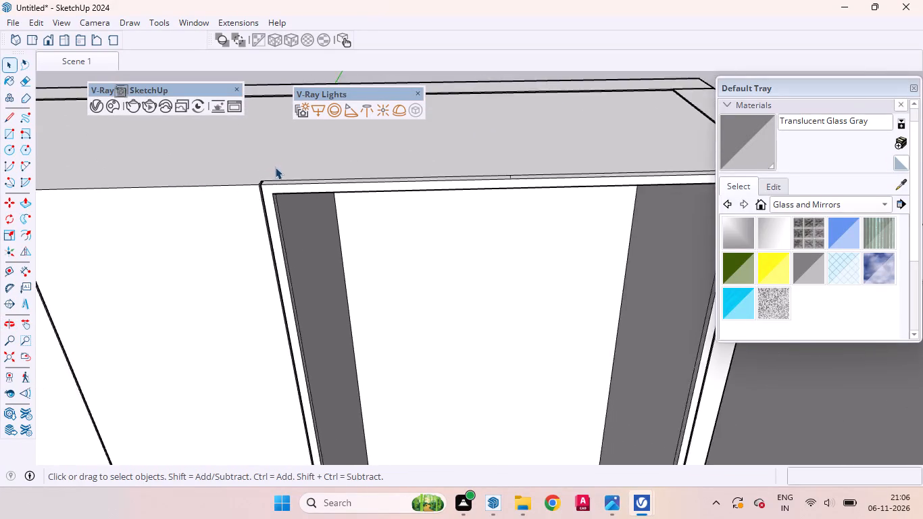
Delete the lengthwise edge running to the short centre line on the front strip under the compartment's top.
scroll(275, 167, "down", 2)
scroll(406, 164, "up", 5)
middle_click_drag(443, 182, 459, 118)
scroll(460, 186, "down", 1)
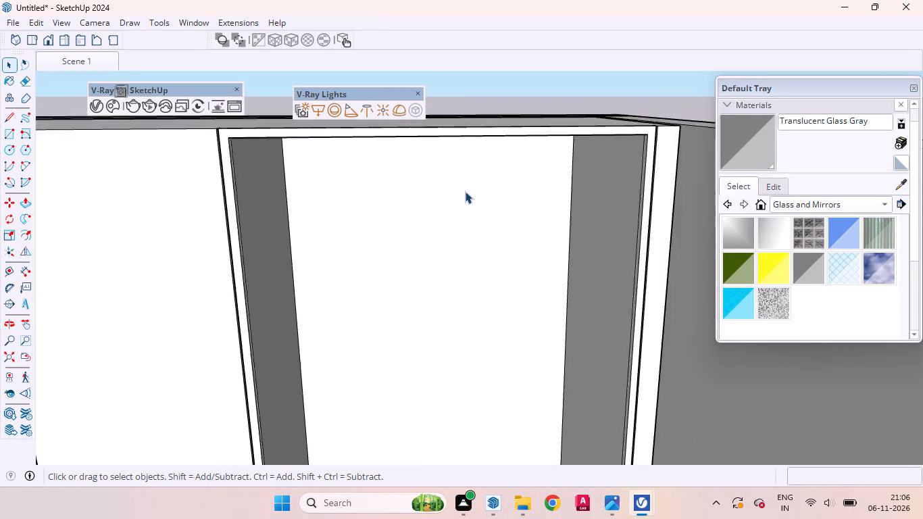
scroll(465, 191, "down", 3)
scroll(460, 156, "up", 8)
scroll(470, 207, "down", 6)
scroll(460, 169, "up", 9)
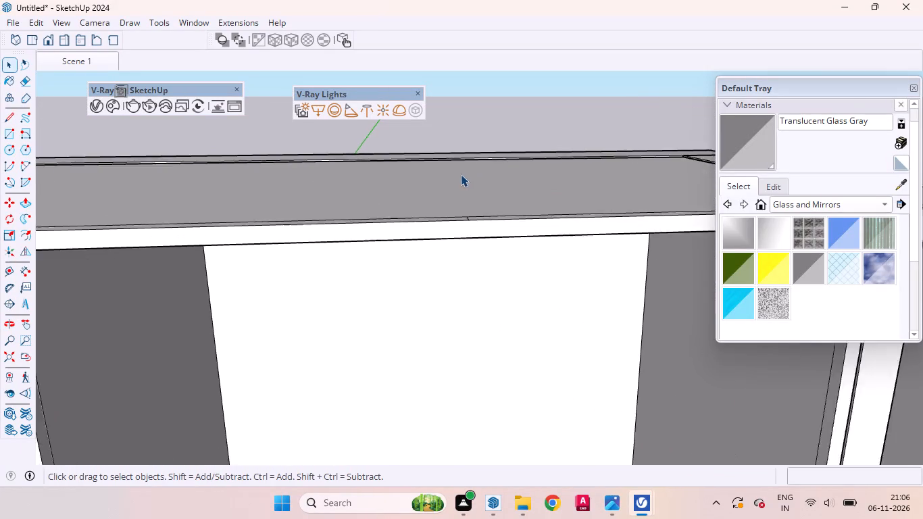
middle_click_drag(482, 239, 489, 74)
scroll(483, 196, "up", 1)
scroll(483, 196, "down", 1)
scroll(483, 196, "up", 3)
scroll(483, 146, "down", 6)
scroll(503, 266, "down", 8)
scroll(516, 282, "up", 1)
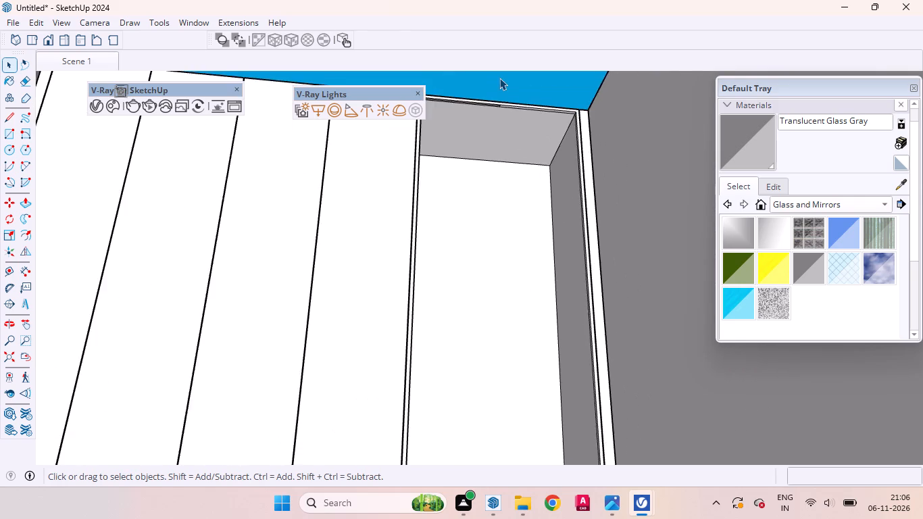
scroll(499, 78, "up", 4)
scroll(489, 137, "down", 3)
middle_click_drag(454, 318, 442, 270)
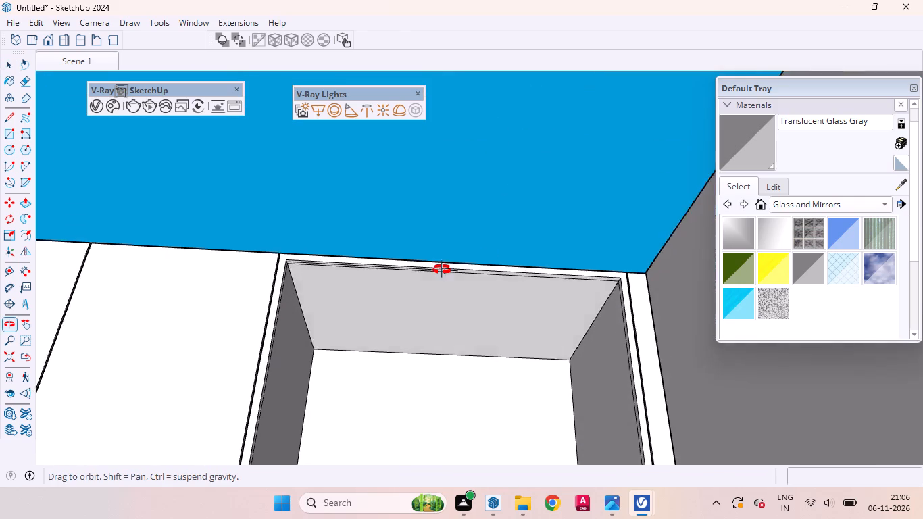
middle_click_drag(442, 270, 443, 255)
scroll(453, 226, "up", 13)
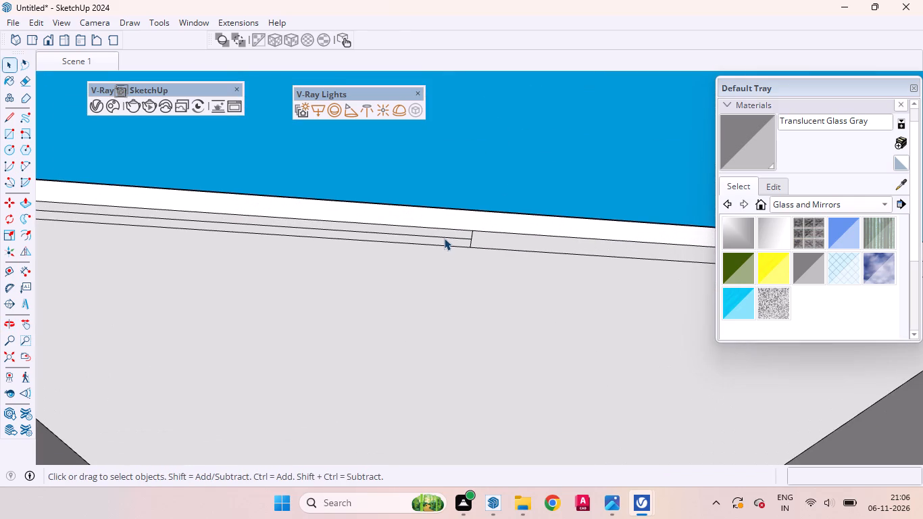
left_click(444, 237)
double_click(444, 237)
left_click(445, 237)
scroll(442, 237, "up", 7)
left_click(450, 240)
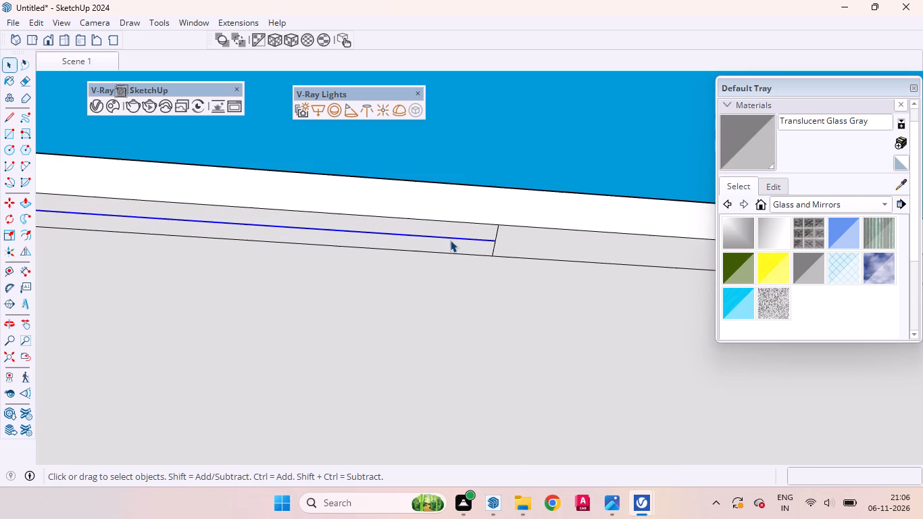
key("Delete")
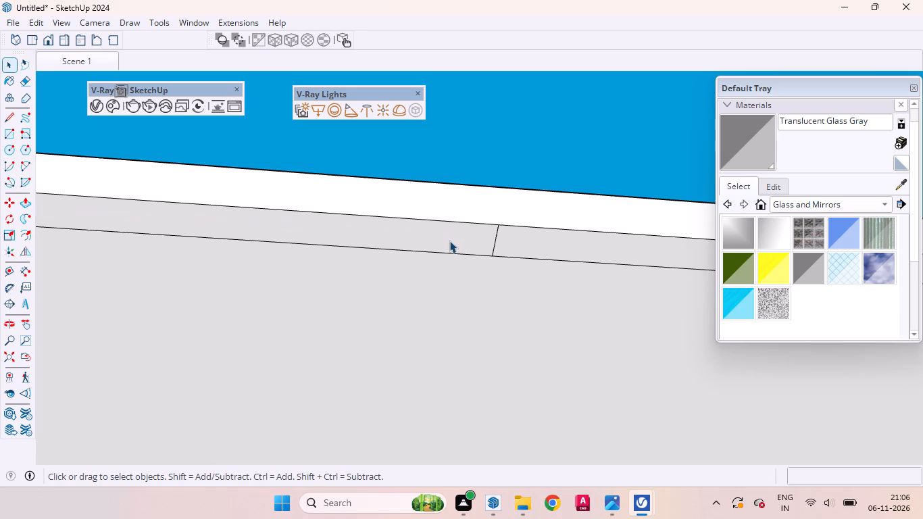
Copy the strip's short centre line 1.5 mm to one side, and copy that line 3 mm back across the centre.
left_click(449, 241)
scroll(531, 230, "up", 7)
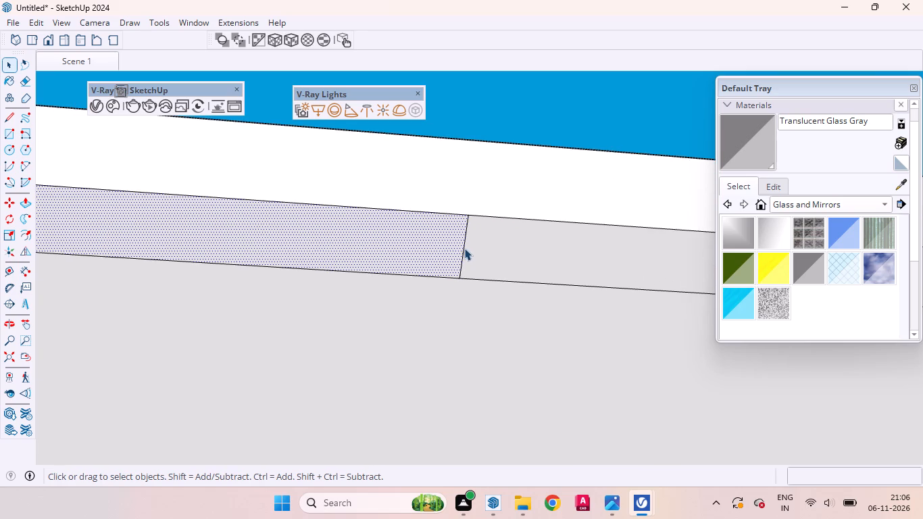
left_click(464, 248)
key("m")
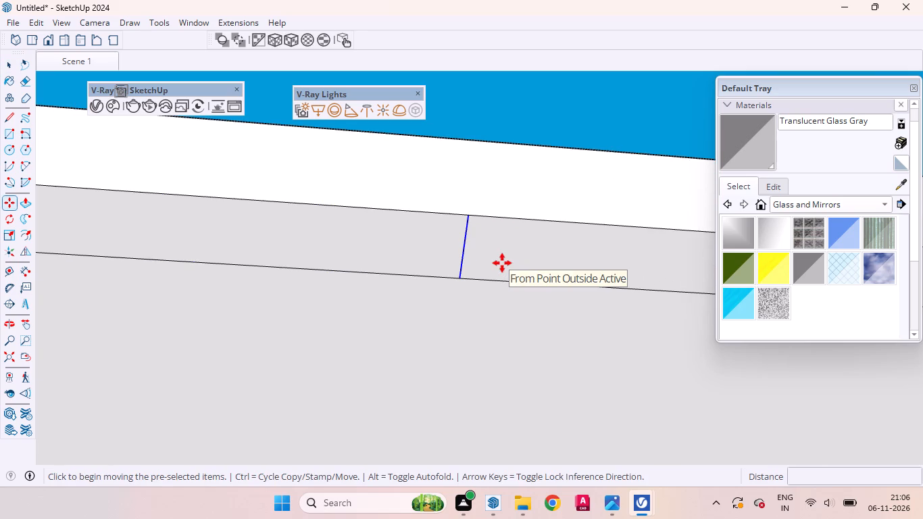
scroll(497, 269, "up", 5)
left_click(436, 285)
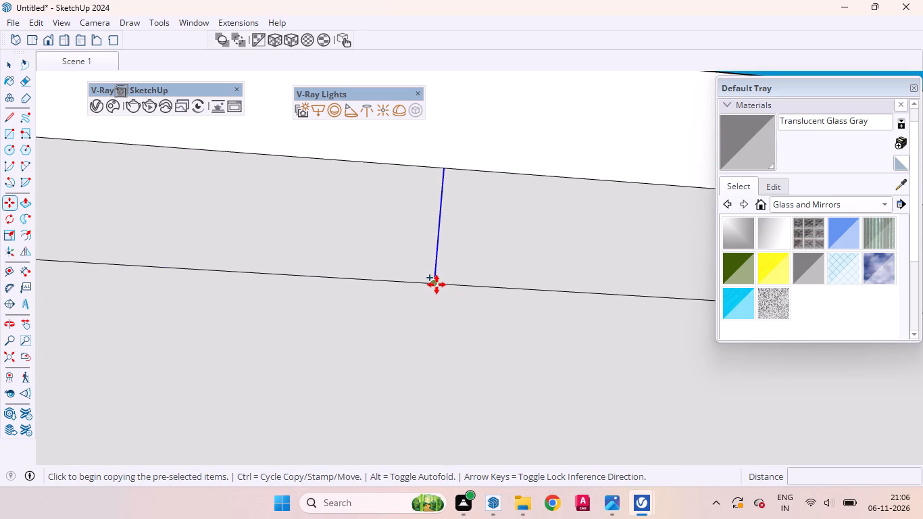
type("1.5mm")
key("Return")
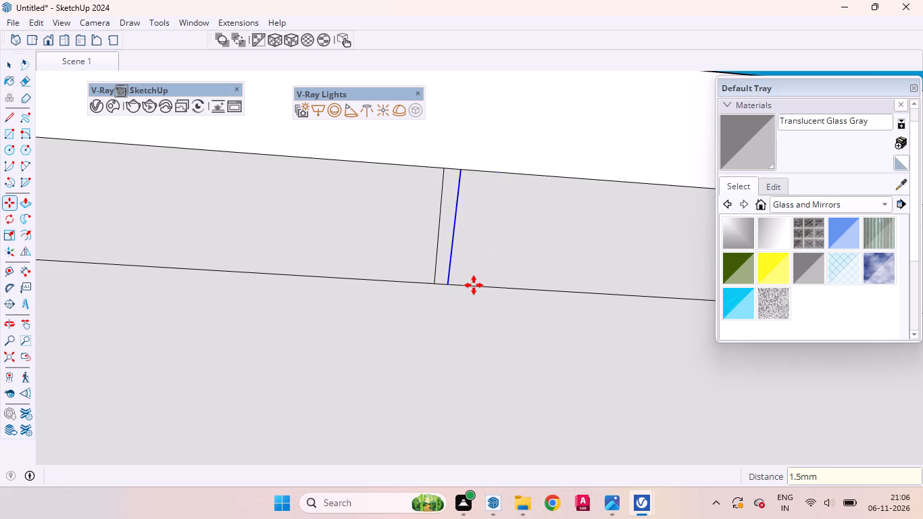
left_click(474, 285)
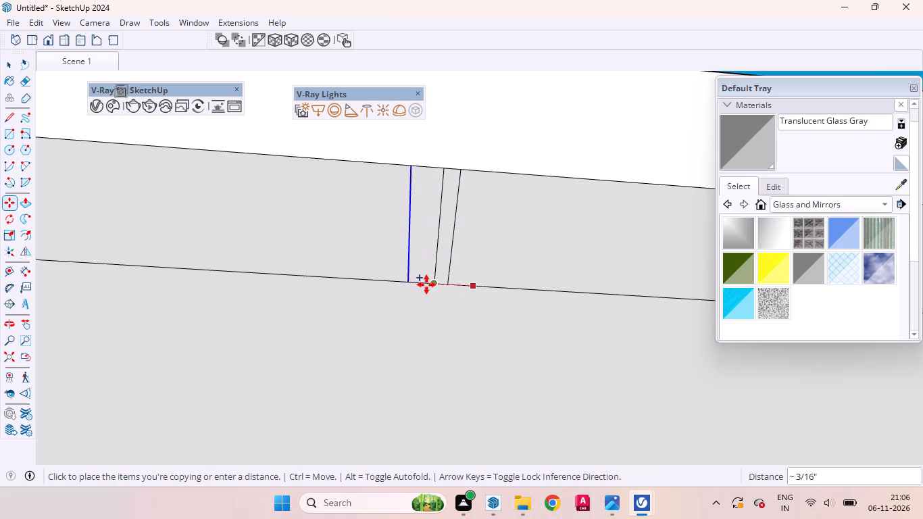
type("3mm")
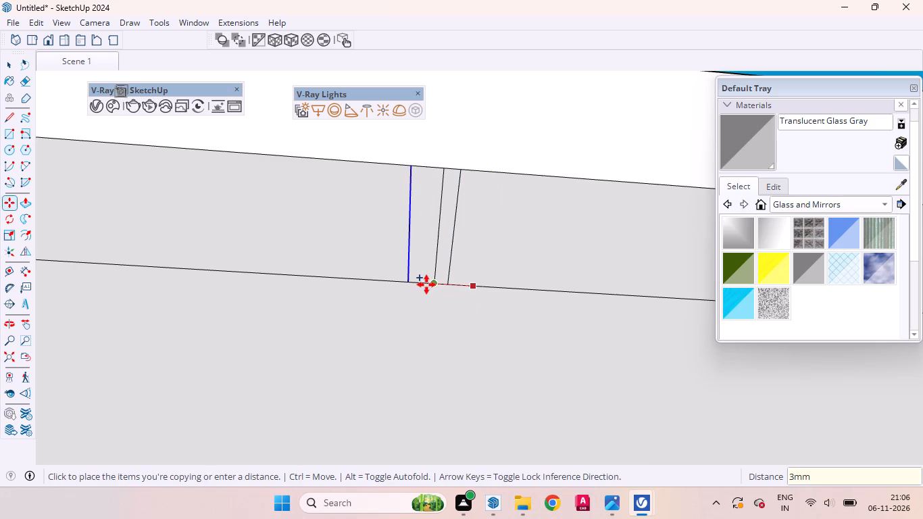
key("Return")
key("space")
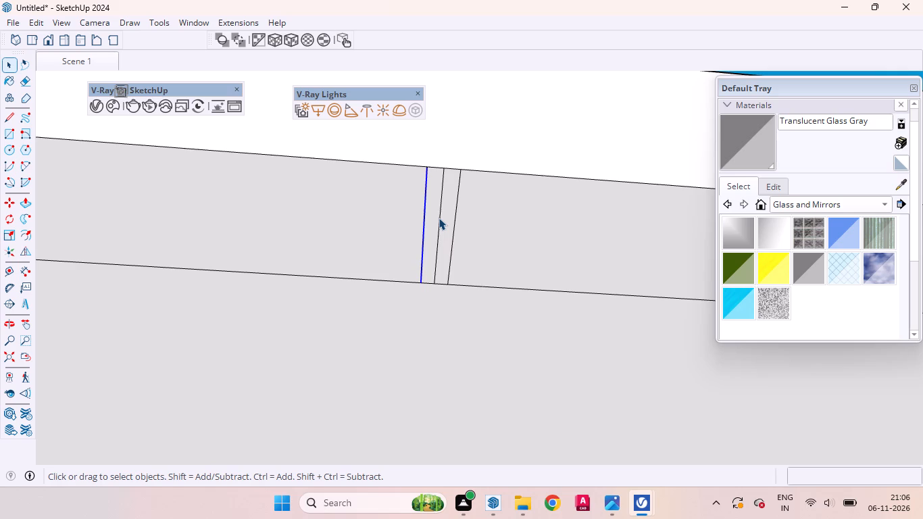
Copy each of the two lines flanking the strip's centre line 18 mm outward.
left_click(439, 218)
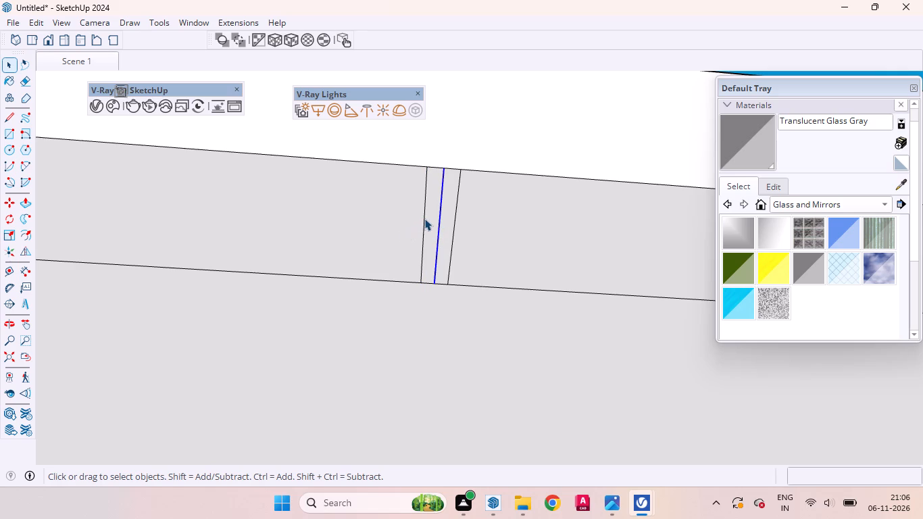
left_click(424, 218)
key("m")
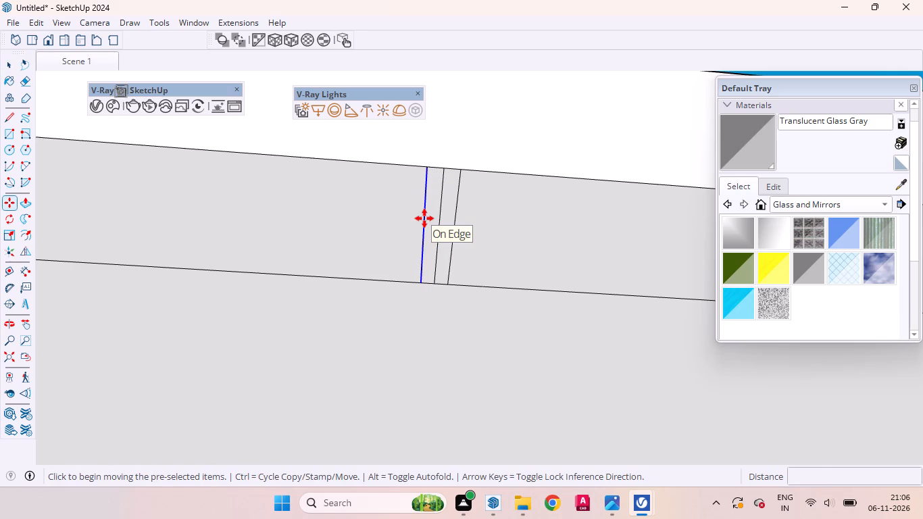
left_click(424, 218)
type("18mm")
key("Return")
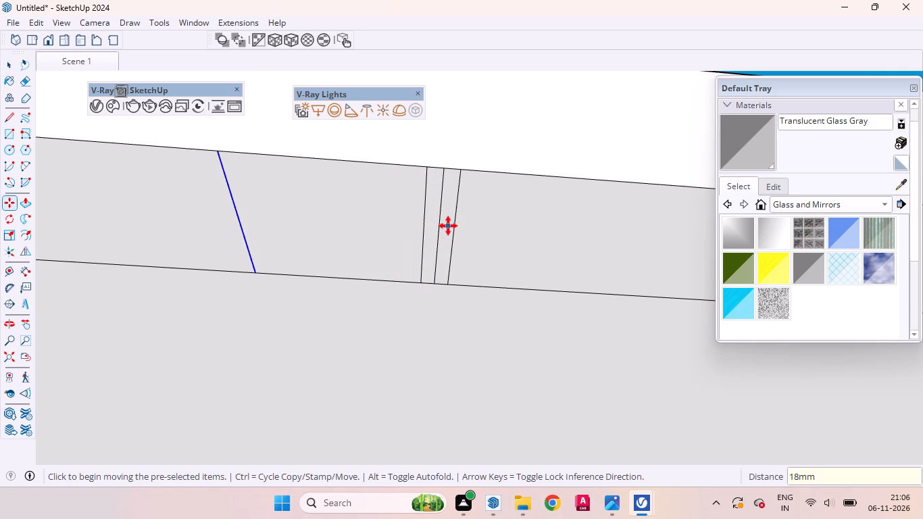
key("space")
left_click(455, 229)
key("m")
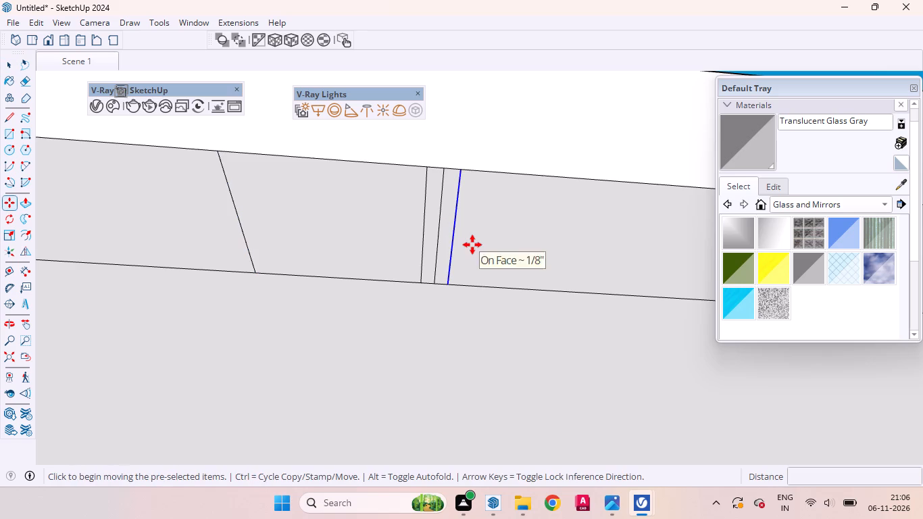
left_click(473, 245)
type("18mm")
key("Return")
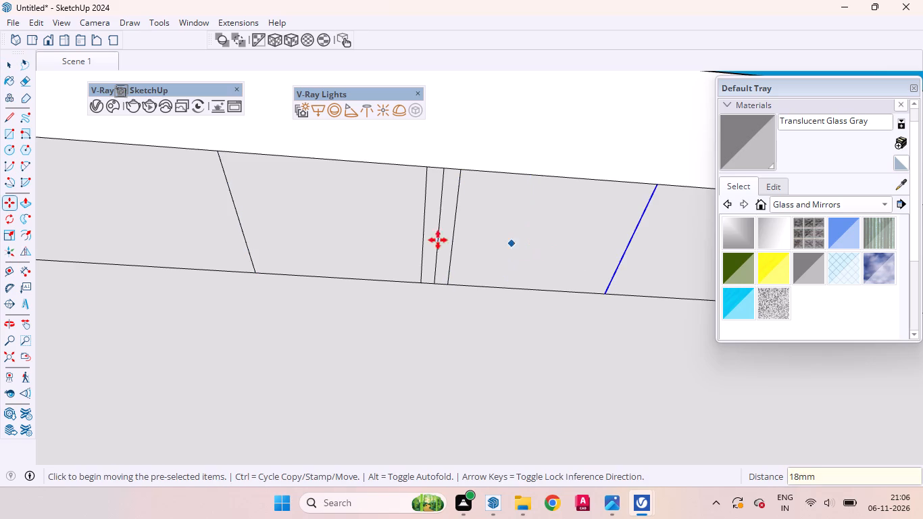
key("space")
Delete the original centre line between the two closely spaced lines on the strip.
left_click(378, 231)
scroll(450, 219, "down", 9)
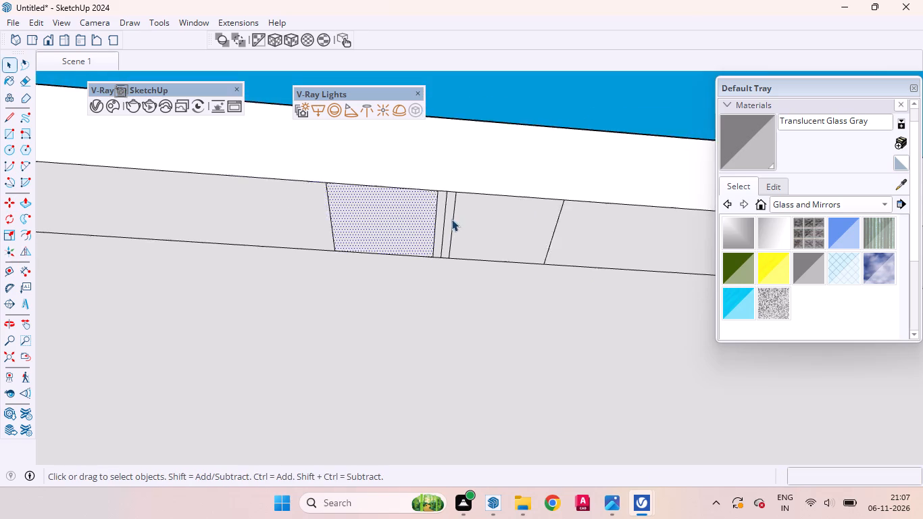
scroll(451, 219, "down", 1)
middle_click_drag(407, 212, 416, 328)
scroll(423, 154, "down", 18)
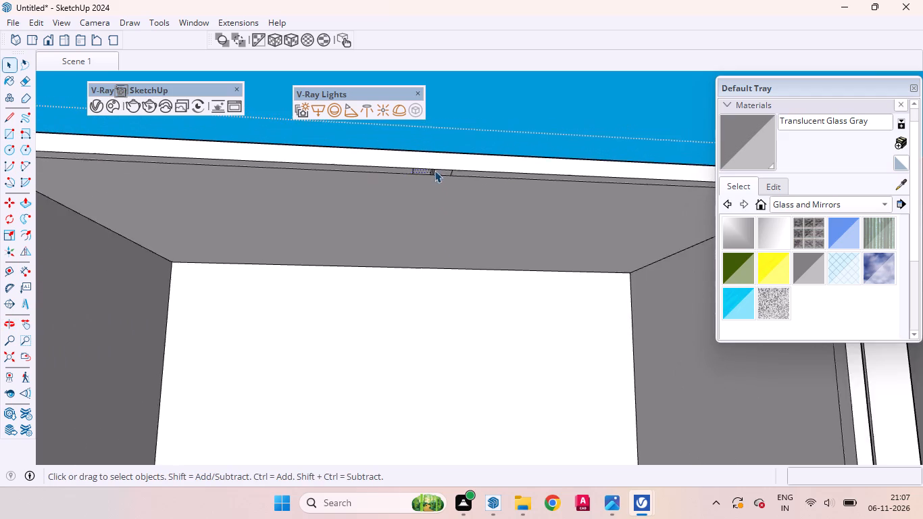
scroll(437, 165, "up", 20)
scroll(437, 165, "up", 2)
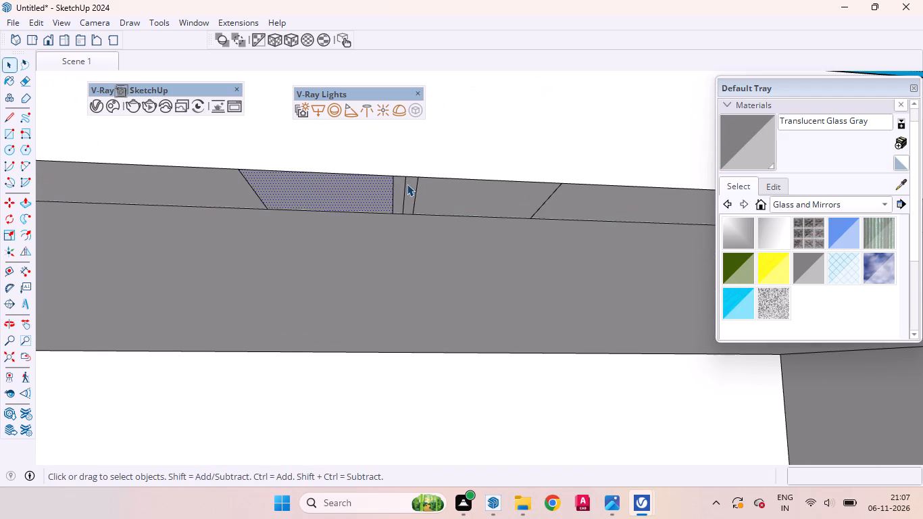
left_click(407, 184)
key("Delete")
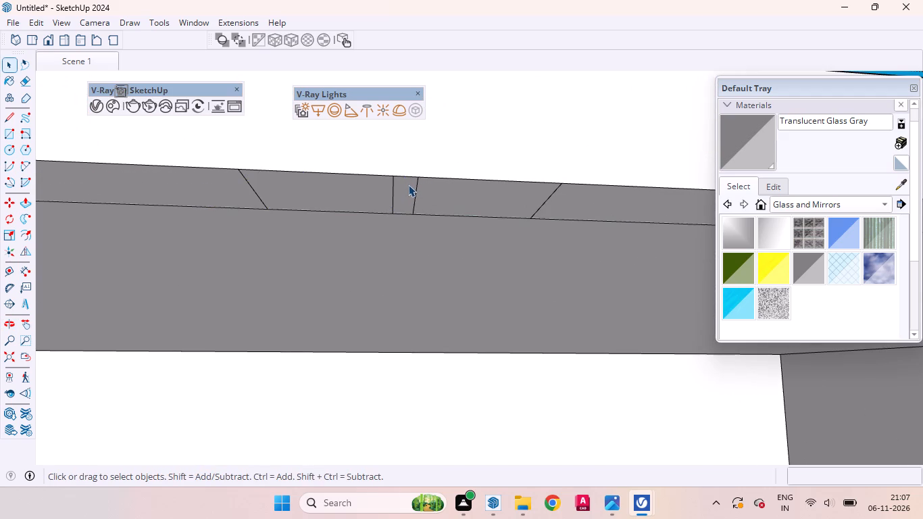
Push/Pull the narrow 3 mm face at the strip's centre about 11/16" up to the wardrobe's top edge.
left_click(406, 186)
key("p")
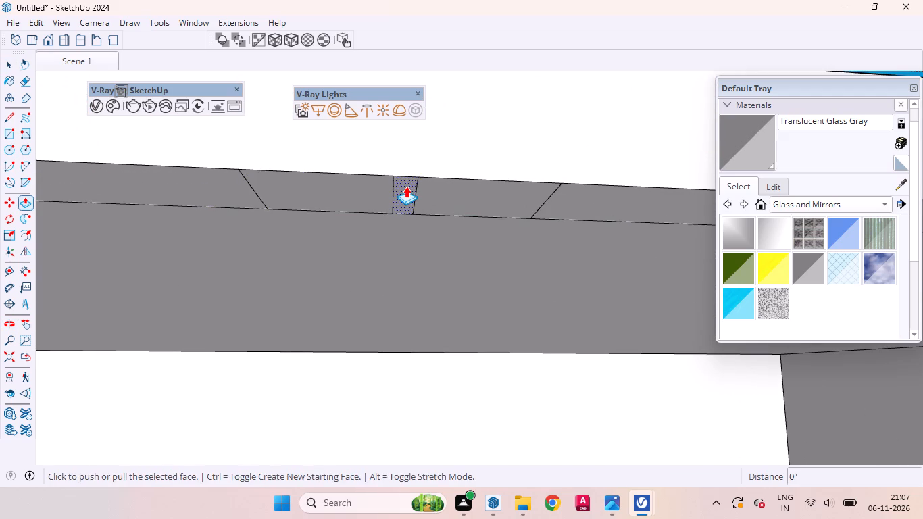
left_click(406, 186)
scroll(419, 168, "down", 12)
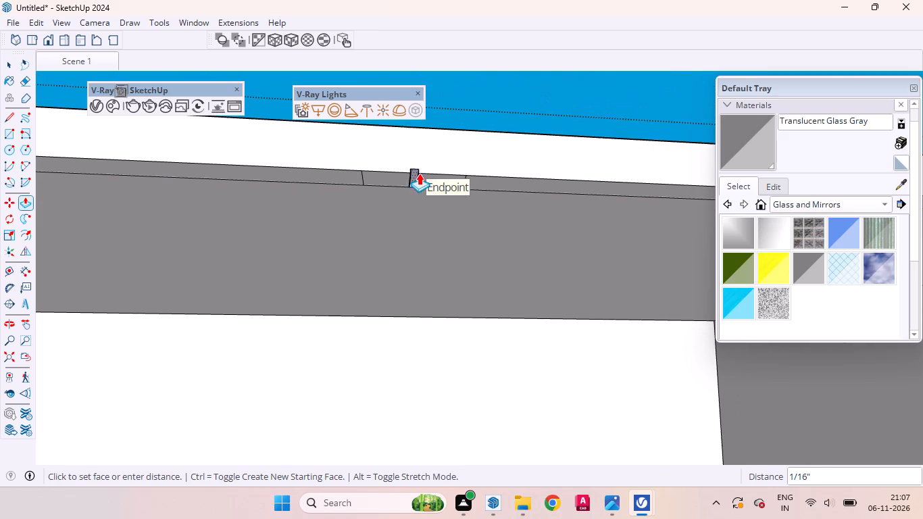
left_click(432, 116)
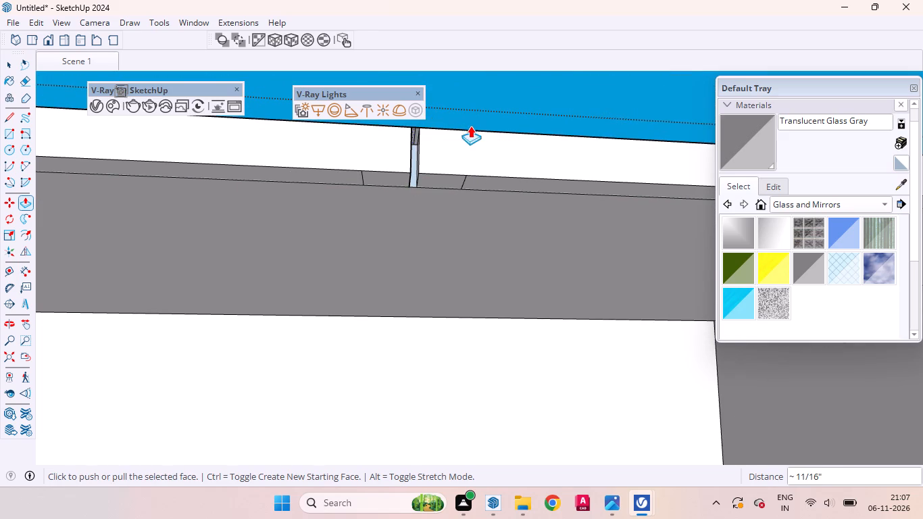
key("space")
Erase the leftover centre edge, end face and front edge closing the top of the narrow 3 mm gap.
scroll(426, 135, "up", 13)
scroll(416, 135, "down", 4)
scroll(416, 135, "up", 1)
scroll(416, 135, "down", 5)
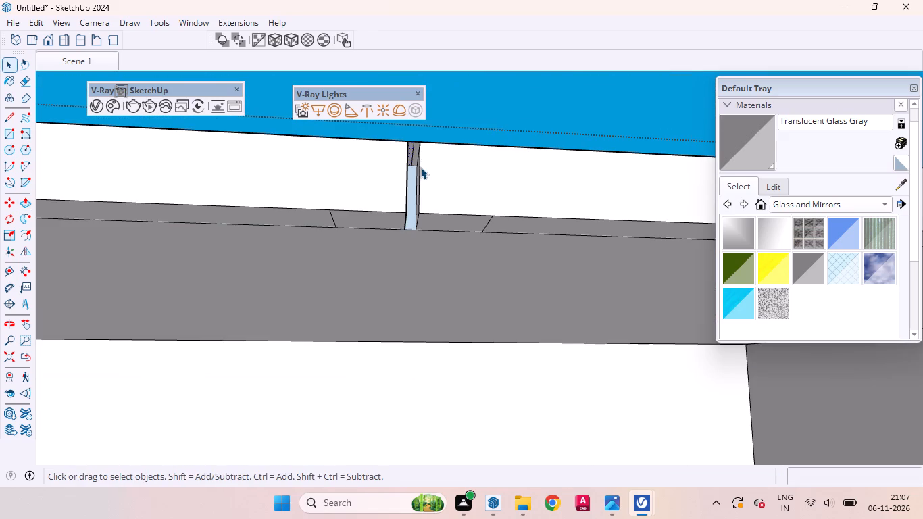
scroll(414, 141, "up", 5)
scroll(414, 148, "down", 1)
scroll(414, 148, "up", 3)
left_click(415, 152)
right_click(415, 152)
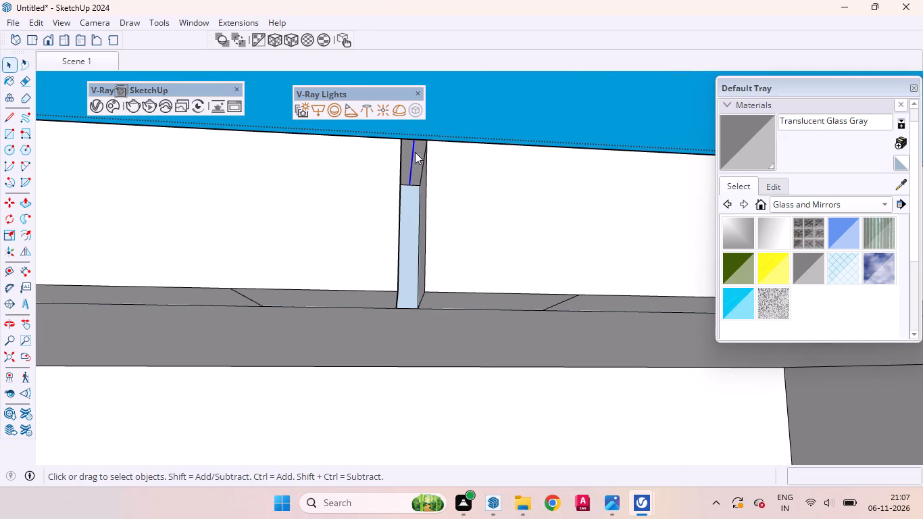
left_click(439, 172)
left_click(414, 151)
right_click(414, 150)
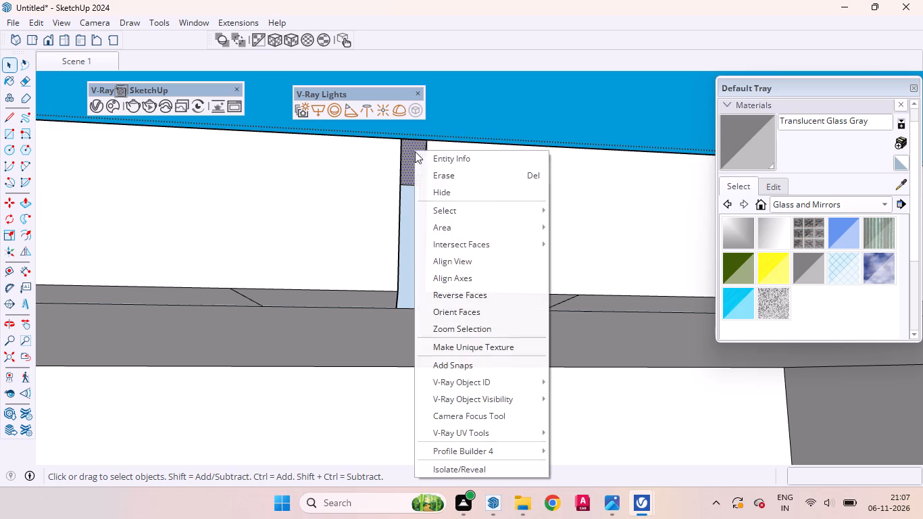
left_click(443, 181)
left_click(416, 141)
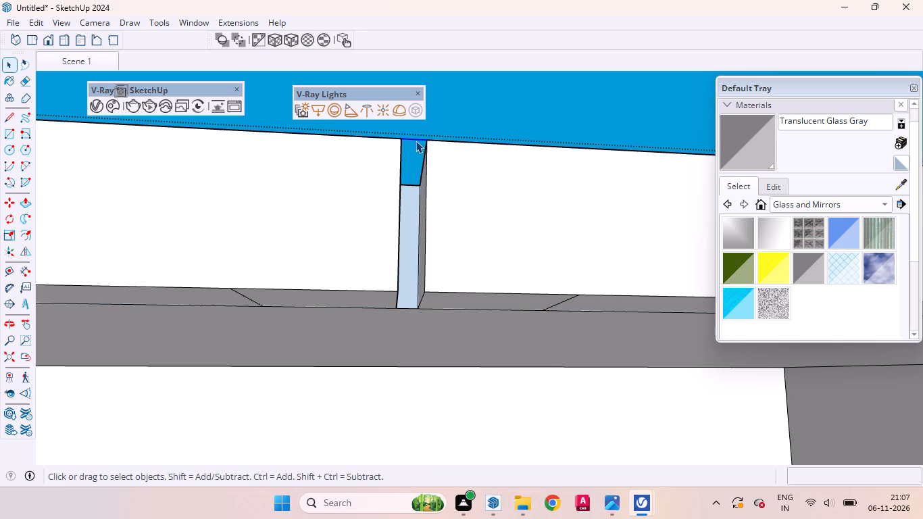
right_click(416, 140)
left_click(440, 167)
Push/Pull the small 18 mm face beside the centre gap down about 8' 6 7/16" to the compartment's bottom rail, forming the first vertical.
scroll(442, 166, "down", 11)
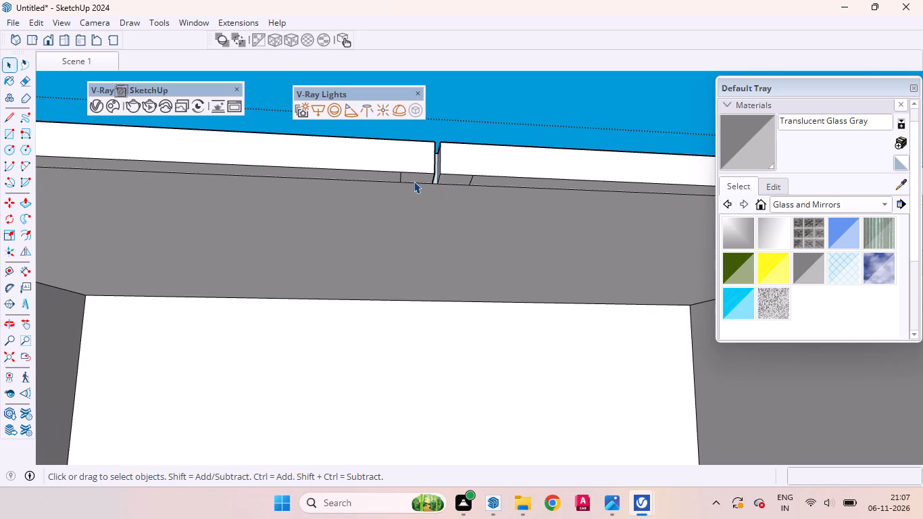
left_click(414, 179)
scroll(414, 179, "up", 8)
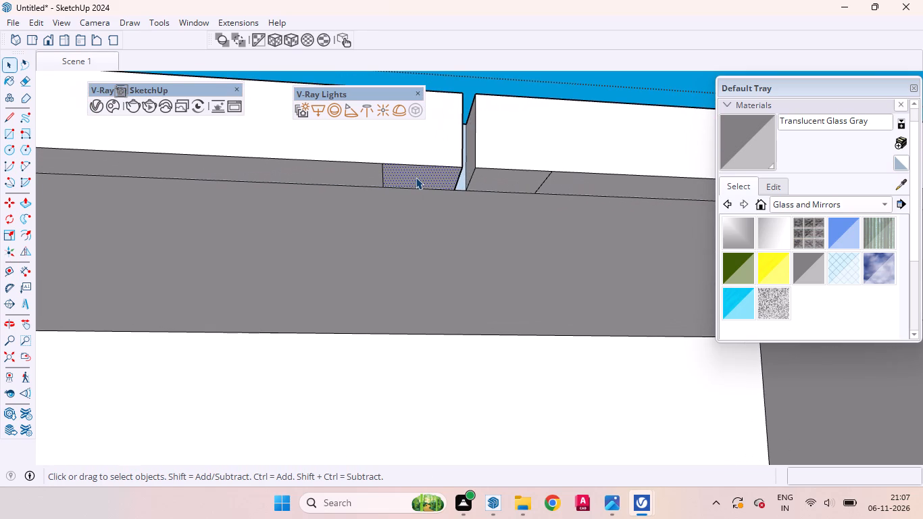
key("p")
left_click(416, 176)
scroll(422, 217, "down", 18)
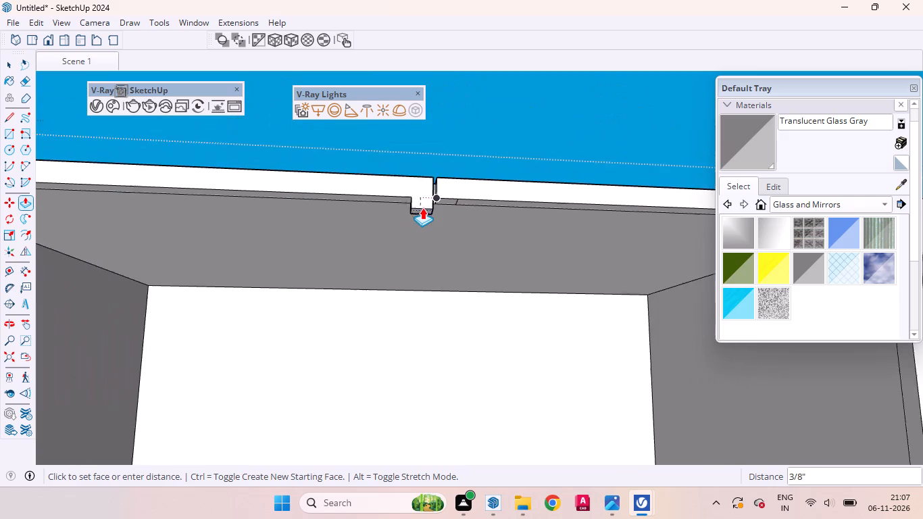
scroll(422, 207, "down", 6)
scroll(422, 207, "up", 1)
scroll(422, 204, "down", 17)
scroll(423, 201, "down", 11)
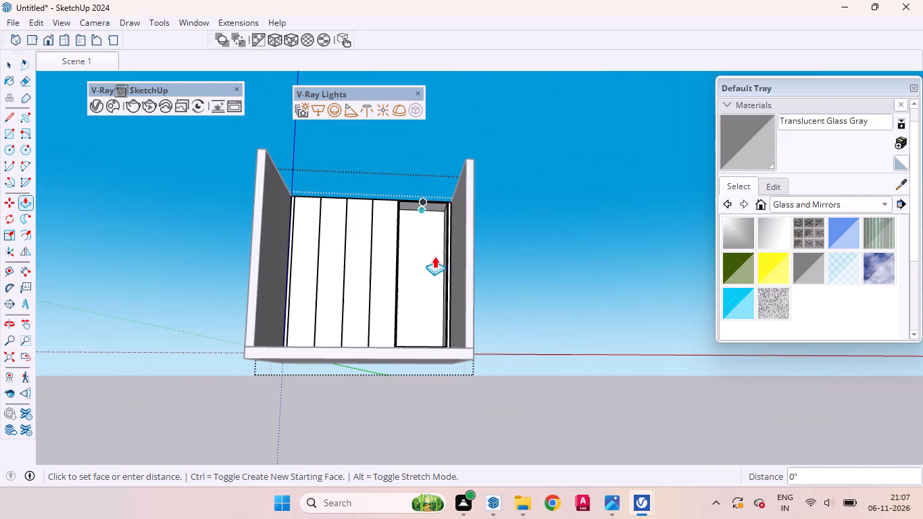
scroll(422, 343, "up", 3)
middle_click_drag(421, 340, 428, 457)
scroll(428, 442, "up", 2)
scroll(430, 437, "down", 2)
scroll(430, 436, "up", 7)
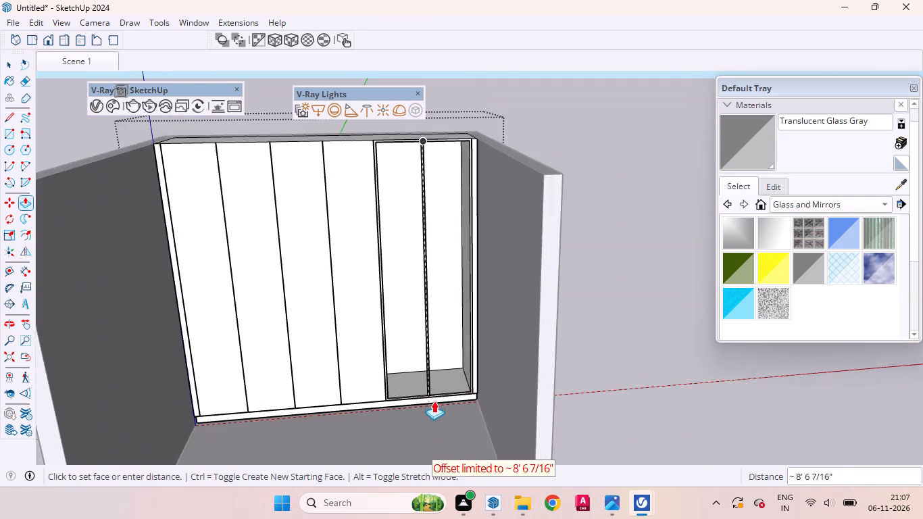
scroll(434, 401, "up", 16)
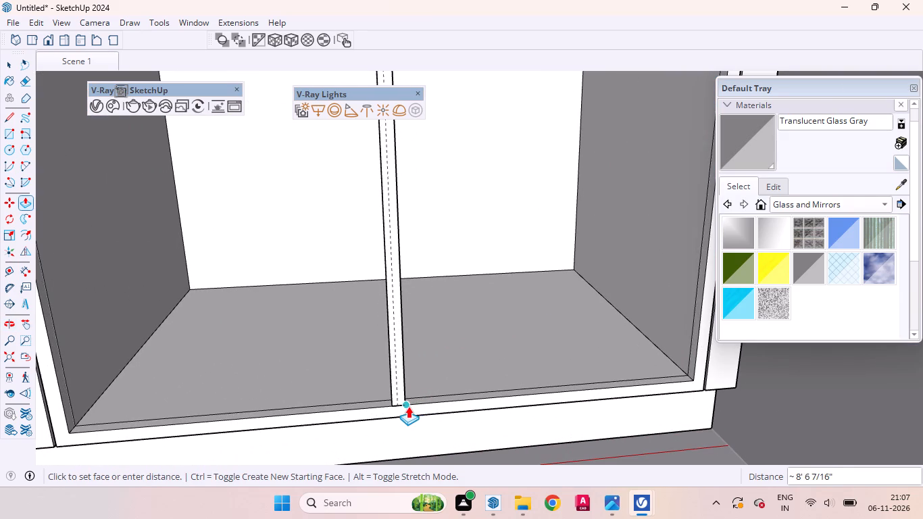
left_click(408, 406)
key("space")
Erase the leftover edge where the first vertical meets the bottom rail.
scroll(402, 407, "up", 4)
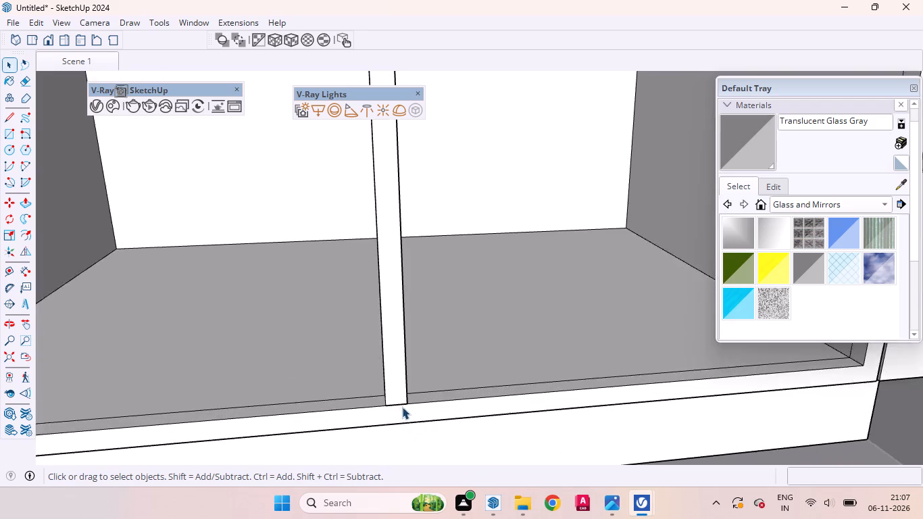
scroll(402, 407, "up", 17)
middle_click_drag(364, 413, 481, 393)
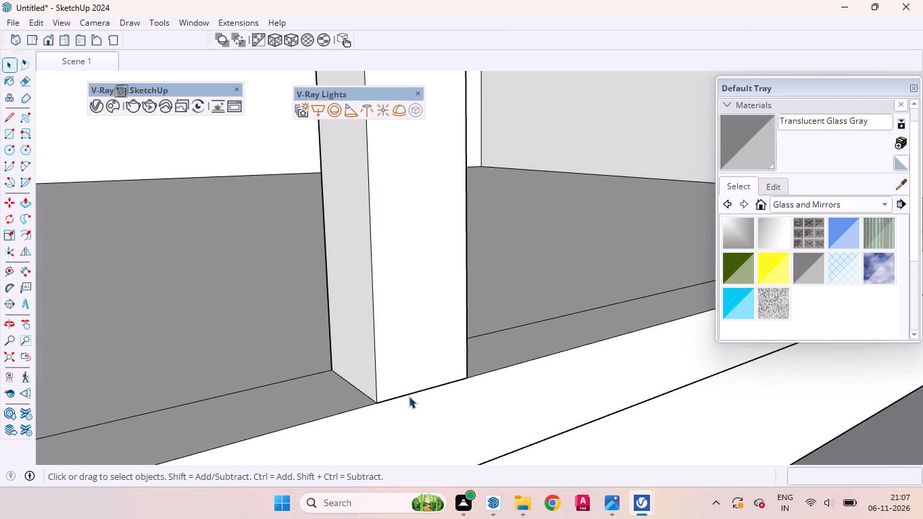
left_click(409, 396)
right_click(409, 395)
left_click(434, 177)
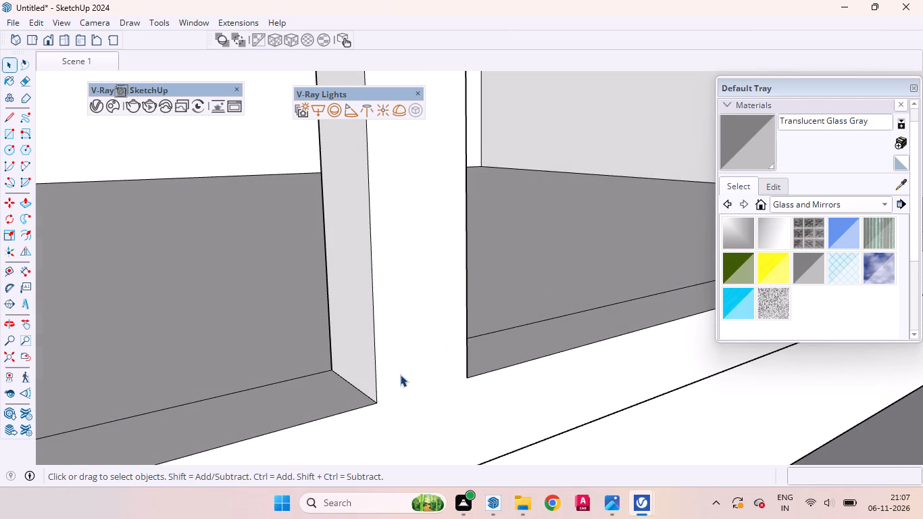
Reverse the blue back-side face inside the 3 mm gap at the wardrobe's top edge.
scroll(395, 379, "down", 20)
scroll(395, 379, "down", 20)
scroll(395, 379, "down", 2)
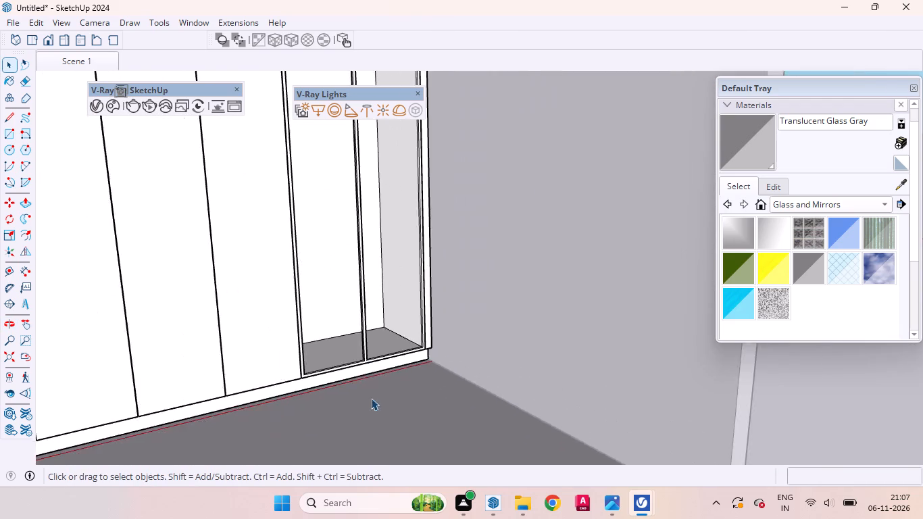
scroll(371, 398, "down", 13)
scroll(373, 232, "up", 20)
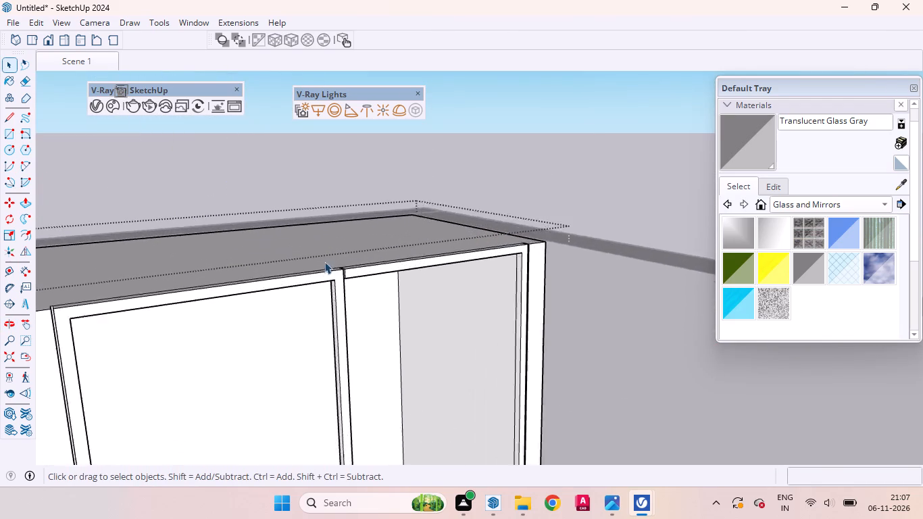
scroll(324, 262, "up", 3)
scroll(351, 273, "down", 1)
scroll(351, 273, "up", 9)
middle_click_drag(365, 305, 329, 269)
scroll(361, 328, "down", 10)
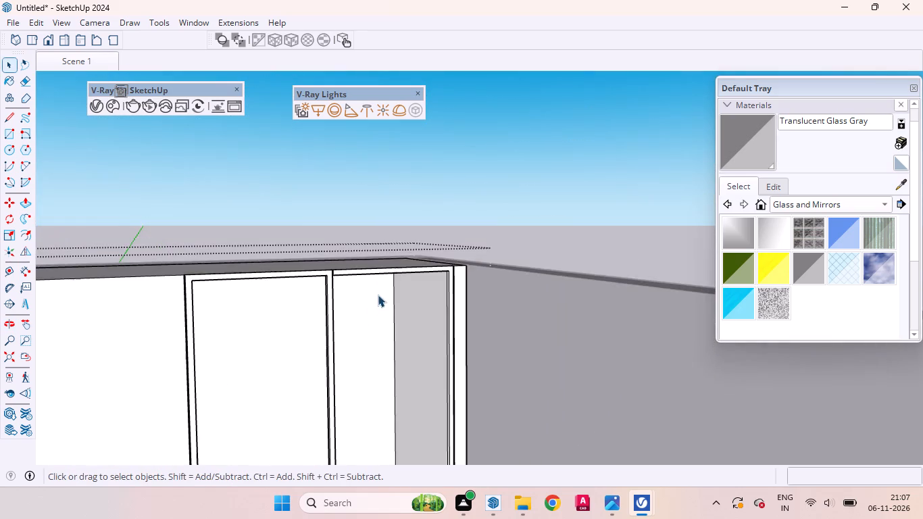
middle_click_drag(336, 320, 307, 281)
scroll(282, 202, "up", 17)
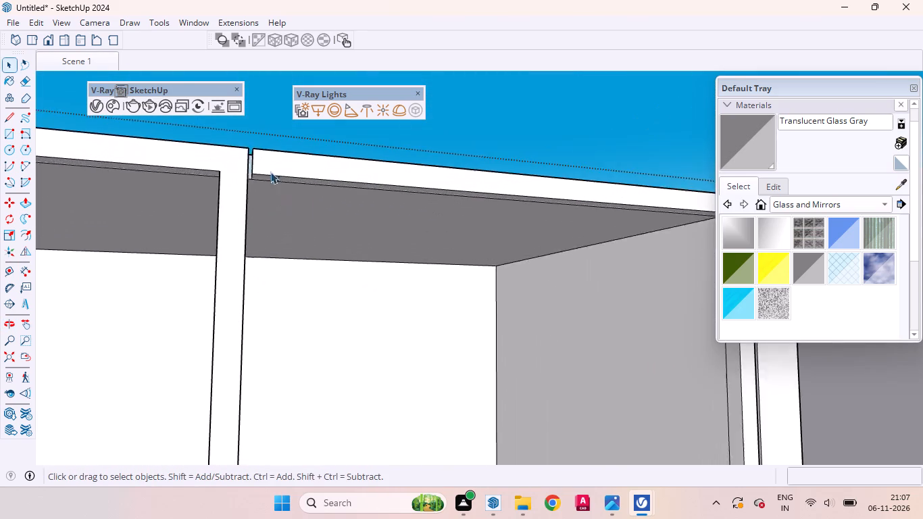
scroll(270, 172, "up", 12)
scroll(267, 173, "down", 6)
middle_click_drag(270, 237, 255, 193)
scroll(257, 193, "up", 1)
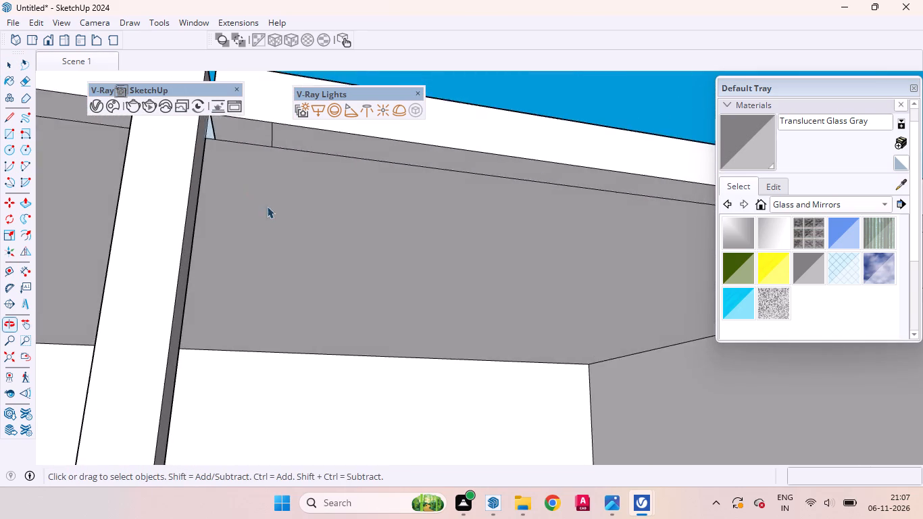
scroll(310, 251, "down", 15)
scroll(284, 222, "up", 16)
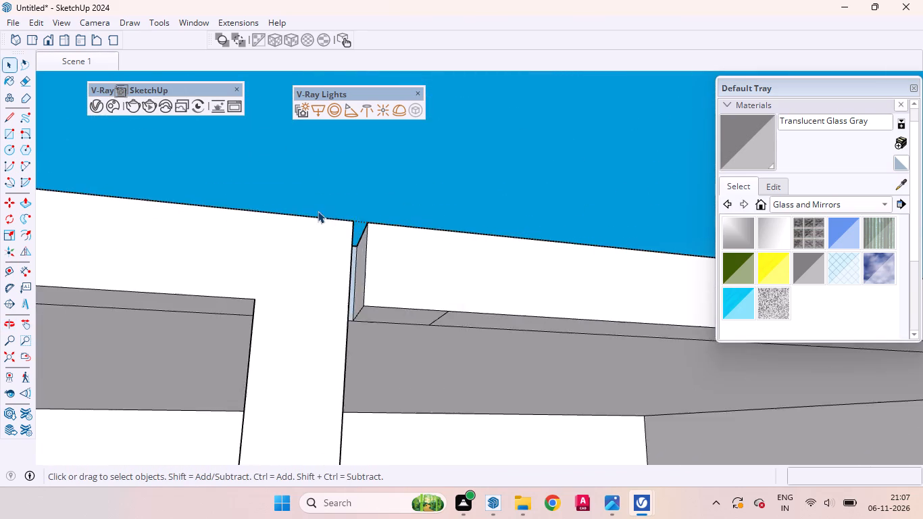
scroll(318, 211, "up", 5)
scroll(324, 224, "down", 6)
middle_click_drag(355, 267, 317, 397)
scroll(347, 266, "up", 12)
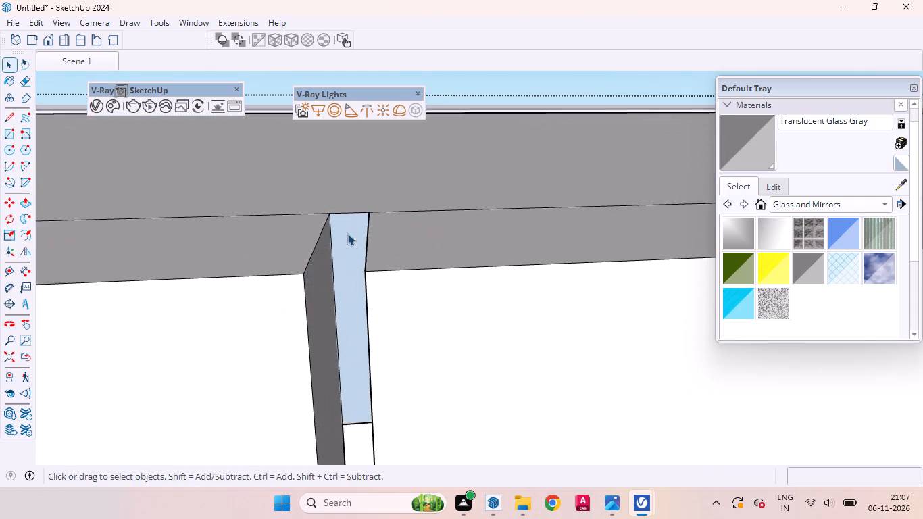
scroll(347, 233, "up", 3)
left_click(341, 261)
right_click(342, 260)
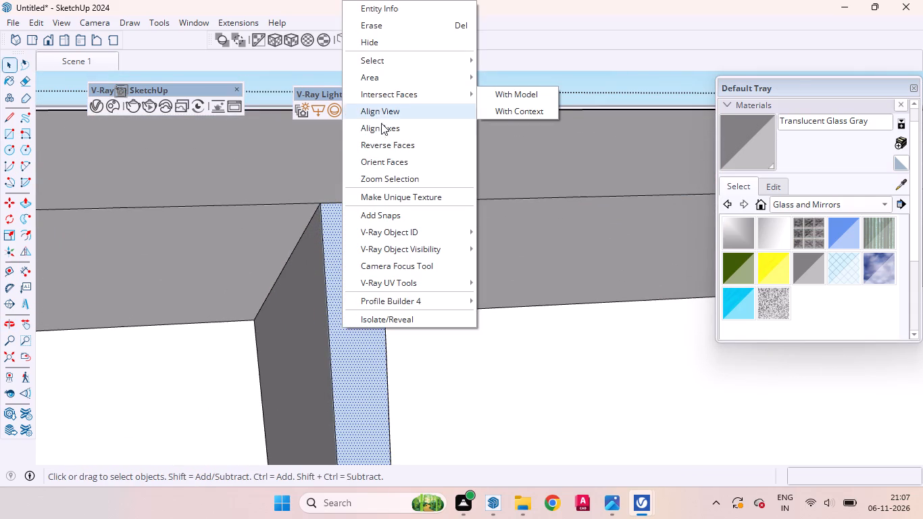
left_click(389, 149)
Push/Pull the 18 mm face on the other side of the gap by the same distance, forming the second vertical.
scroll(425, 145, "down", 14)
middle_click_drag(434, 228, 420, 193)
scroll(461, 303, "down", 9)
scroll(422, 236, "up", 4)
scroll(443, 294, "up", 1)
middle_click_drag(443, 294, 446, 259)
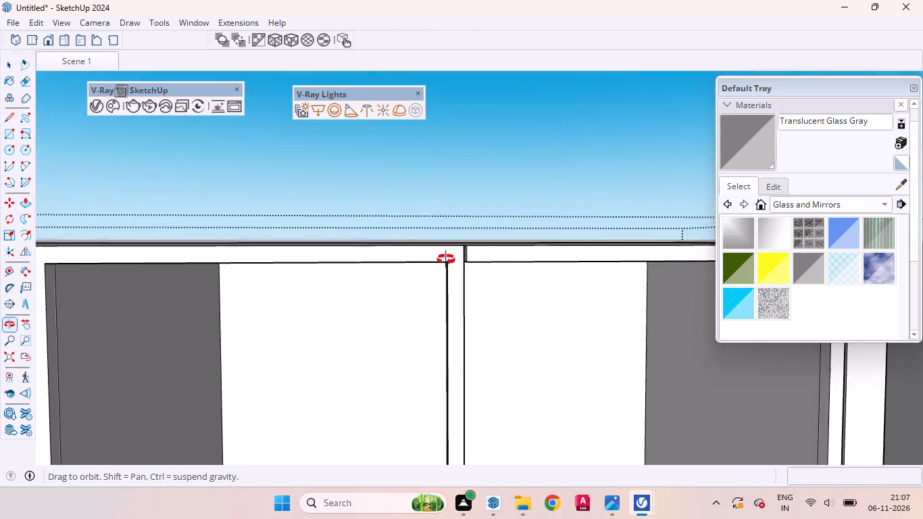
middle_click_drag(446, 259, 449, 234)
scroll(480, 172, "up", 10)
left_click(480, 193)
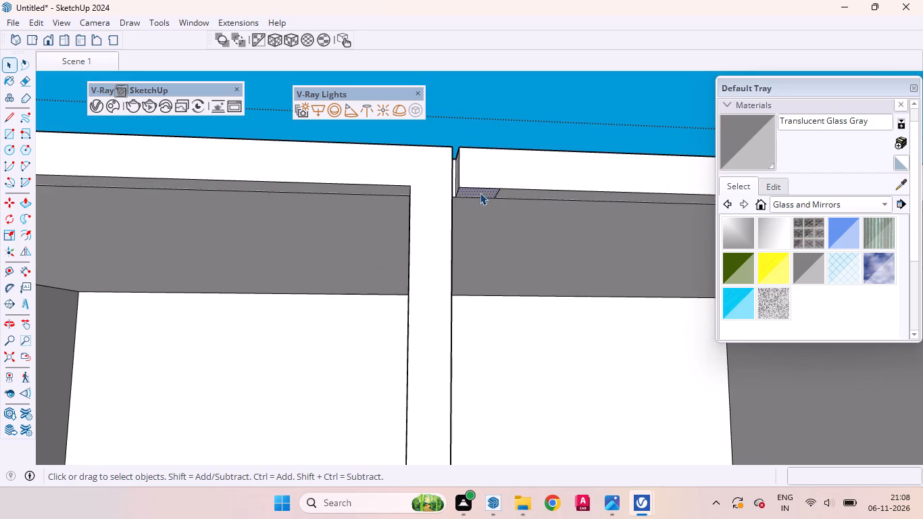
key("p")
double_click(480, 193)
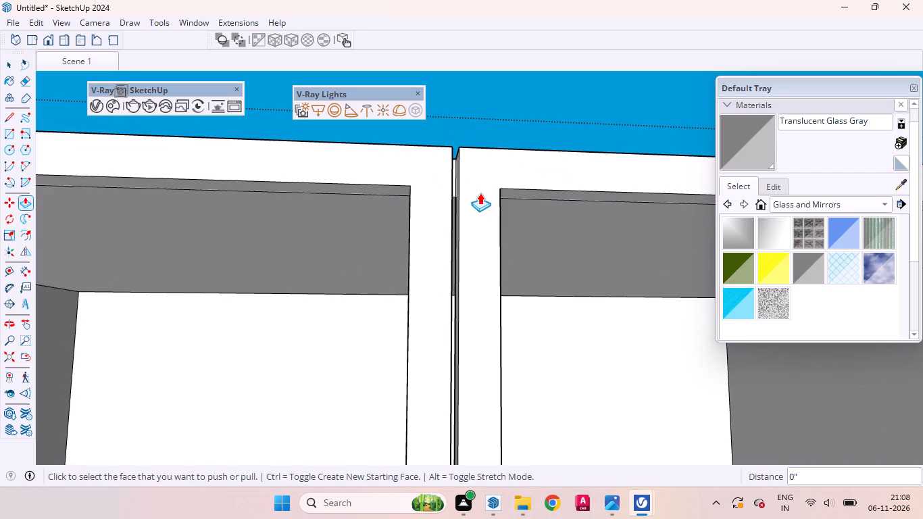
key("space")
Erase the leftover edge where the second vertical meets the bottom rail.
scroll(504, 218, "down", 20)
scroll(526, 128, "up", 2)
scroll(526, 128, "down", 12)
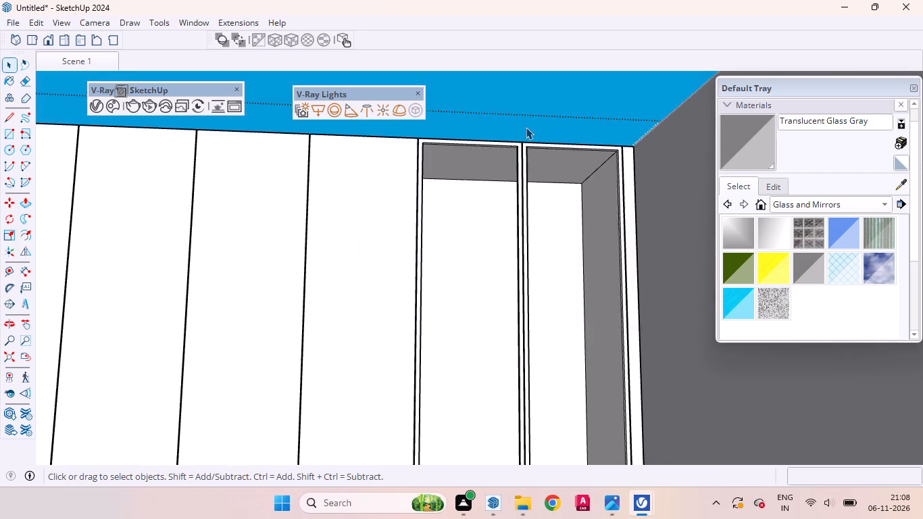
scroll(526, 127, "down", 2)
scroll(532, 195, "down", 6)
middle_click_drag(539, 344, 539, 414)
scroll(538, 416, "up", 15)
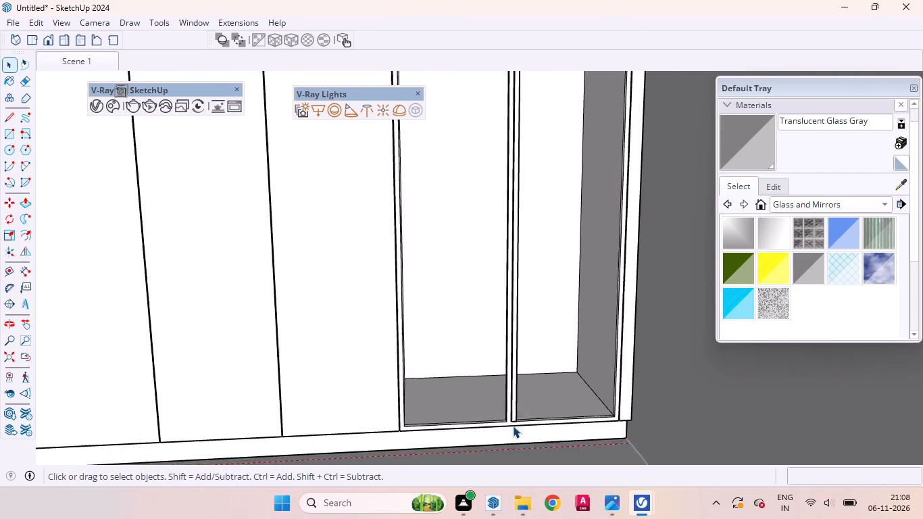
scroll(513, 426, "up", 7)
scroll(512, 422, "down", 1)
scroll(513, 422, "up", 5)
left_click(520, 412)
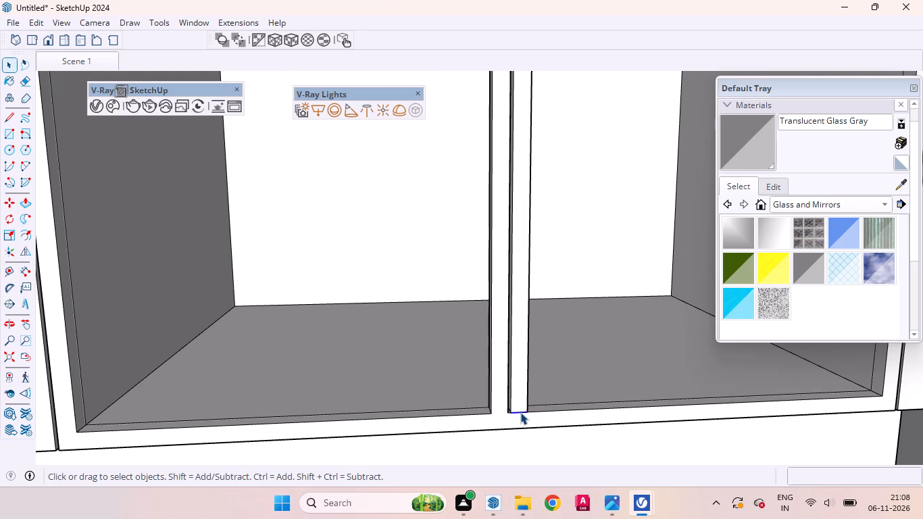
right_click(520, 412)
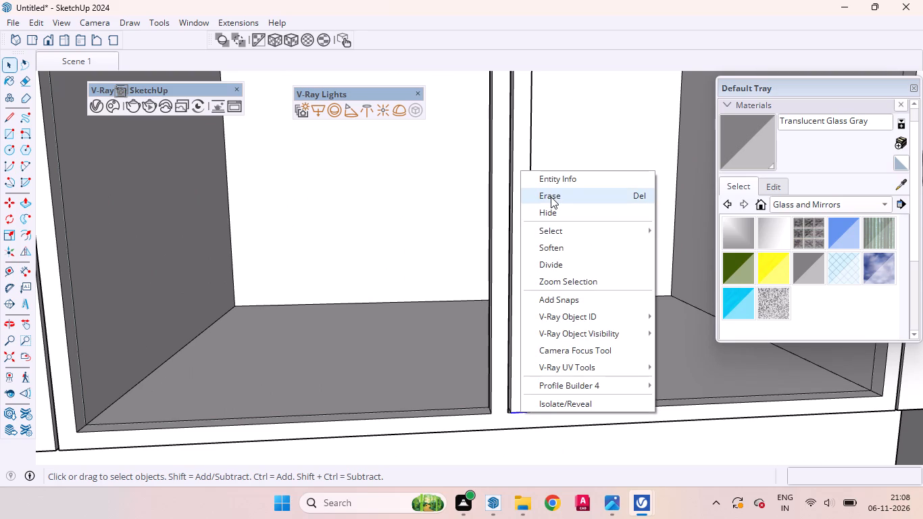
left_click(551, 197)
Push/Pull the narrow face at the foot of the centre gap down about 11/16" to the bottom rail's lower edge.
scroll(517, 444, "up", 18)
middle_click_drag(500, 374, 500, 391)
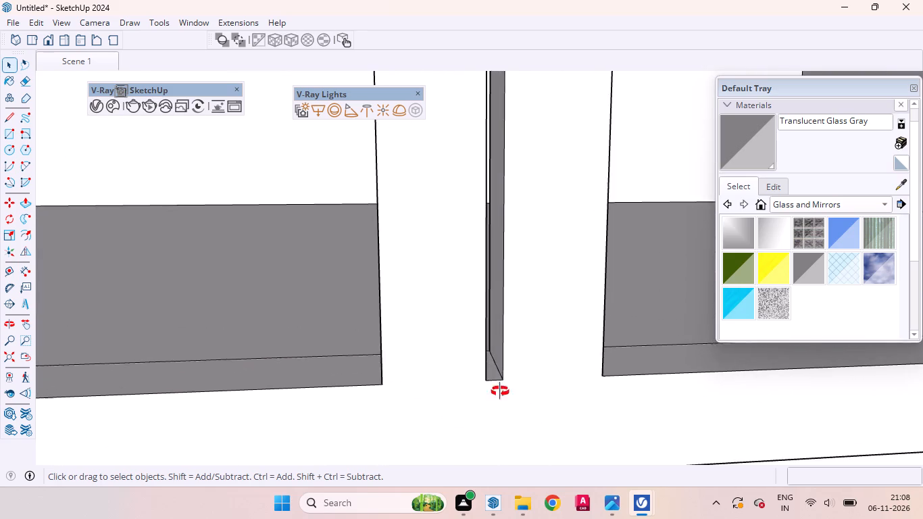
middle_click_drag(500, 391, 498, 424)
scroll(493, 389, "up", 4)
left_click(491, 369)
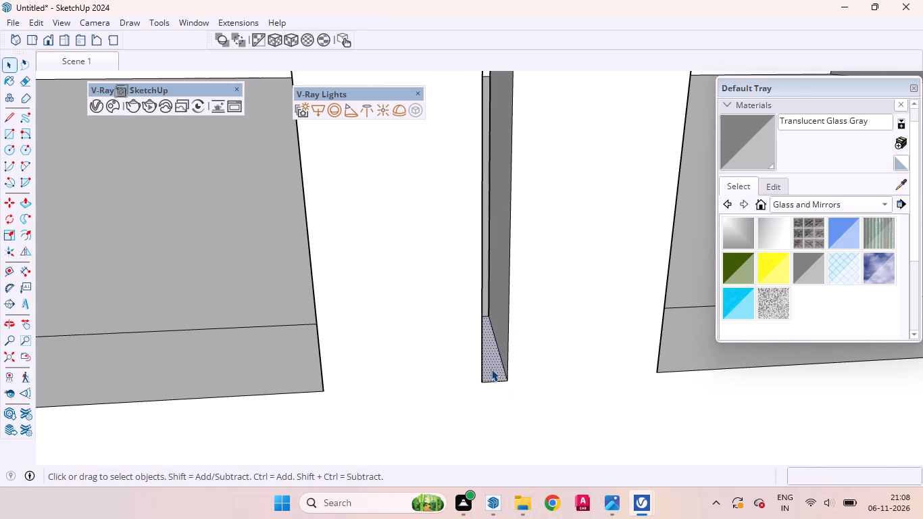
key("p")
left_click(491, 369)
scroll(498, 396, "down", 3)
scroll(496, 392, "up", 1)
scroll(495, 389, "down", 3)
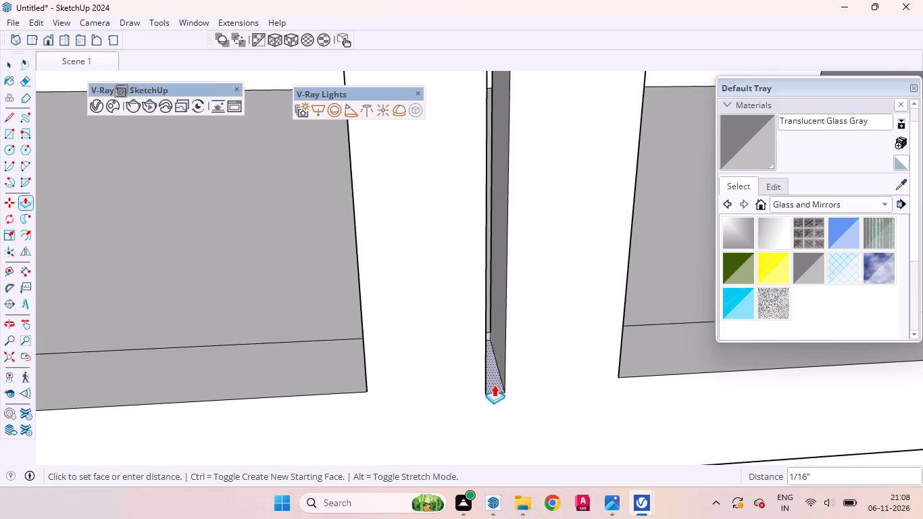
scroll(494, 385, "down", 4)
scroll(494, 382, "up", 1)
scroll(494, 382, "down", 3)
left_click(495, 427)
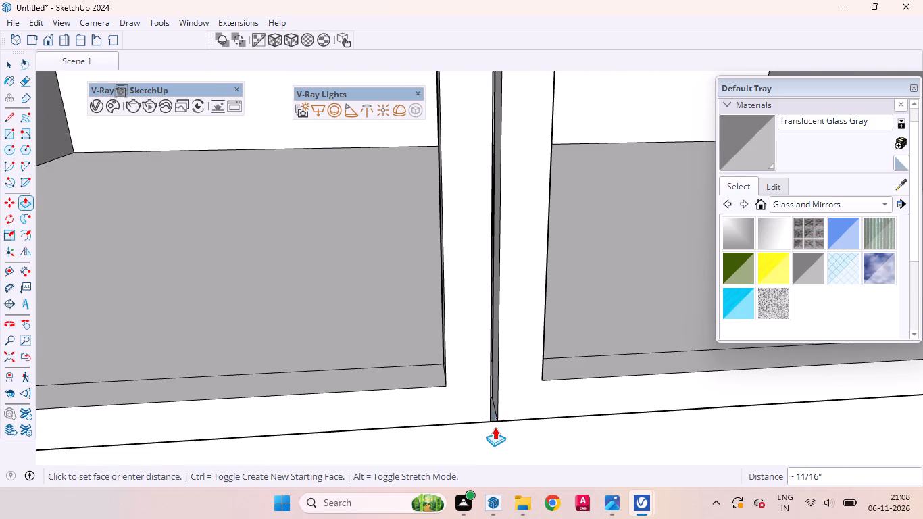
key("space")
Reverse the blue back-side face inside the lower end of the centre gap.
scroll(495, 375, "up", 13)
scroll(492, 375, "down", 1)
middle_click_drag(486, 402, 471, 387)
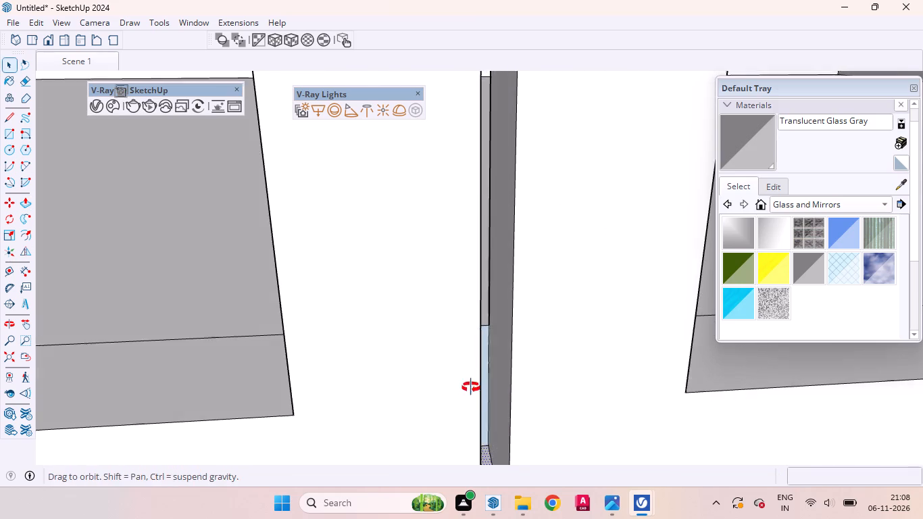
middle_click_drag(471, 387, 468, 379)
left_click(473, 372)
right_click(474, 372)
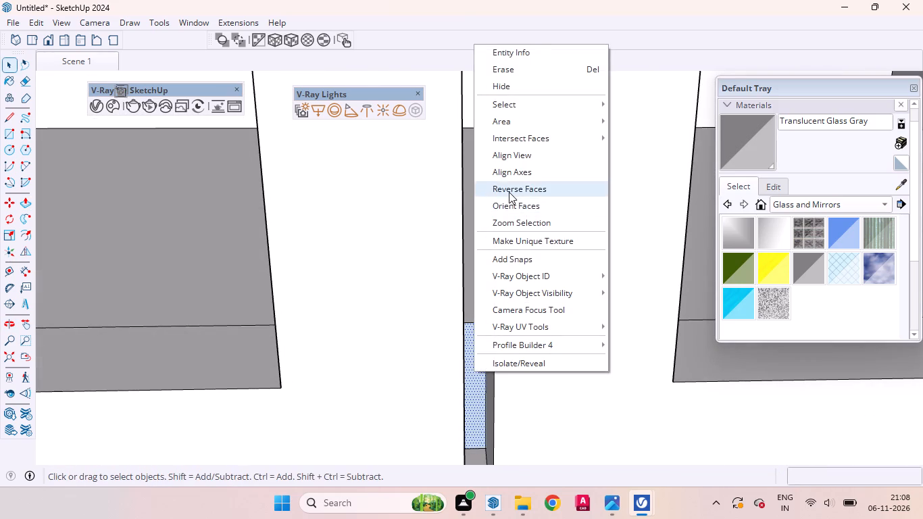
left_click(509, 192)
Erase the front edge closing the lower end of the centre gap.
scroll(479, 259, "down", 2)
scroll(479, 259, "up", 1)
scroll(479, 259, "down", 10)
scroll(491, 351, "up", 9)
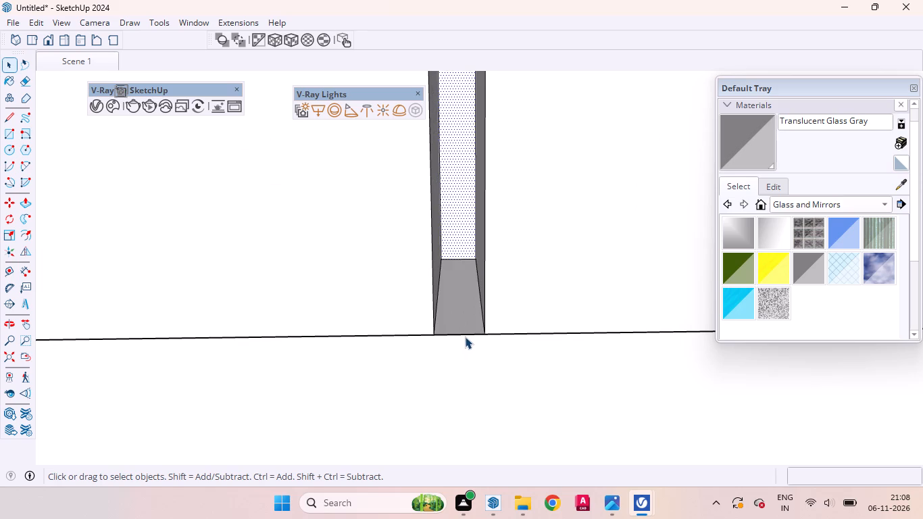
left_click(465, 335)
right_click(465, 334)
left_click(501, 120)
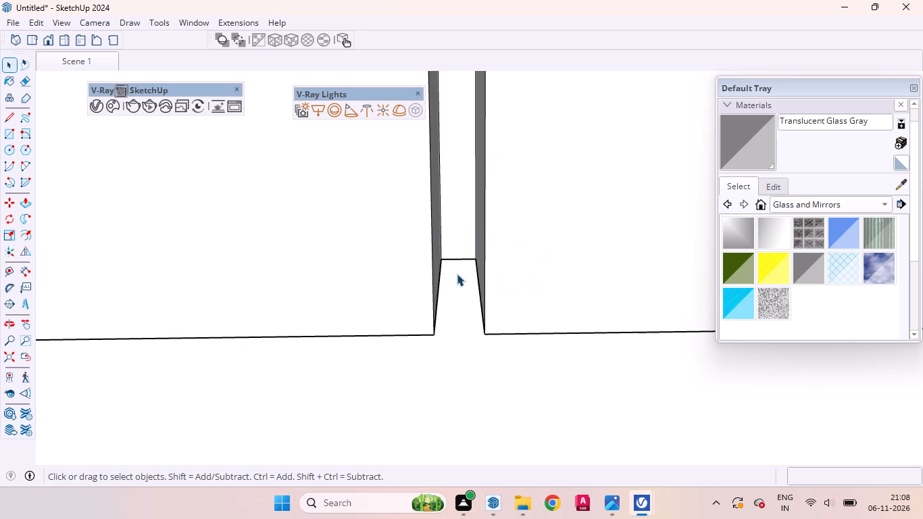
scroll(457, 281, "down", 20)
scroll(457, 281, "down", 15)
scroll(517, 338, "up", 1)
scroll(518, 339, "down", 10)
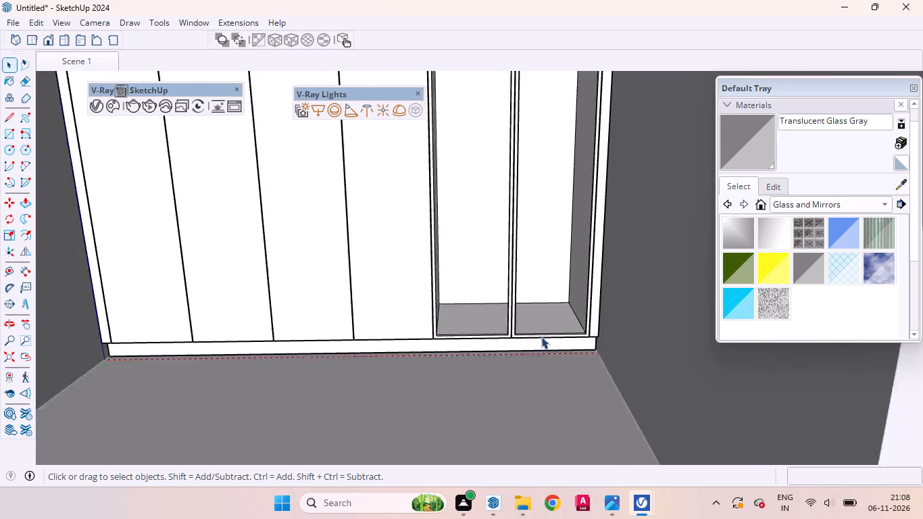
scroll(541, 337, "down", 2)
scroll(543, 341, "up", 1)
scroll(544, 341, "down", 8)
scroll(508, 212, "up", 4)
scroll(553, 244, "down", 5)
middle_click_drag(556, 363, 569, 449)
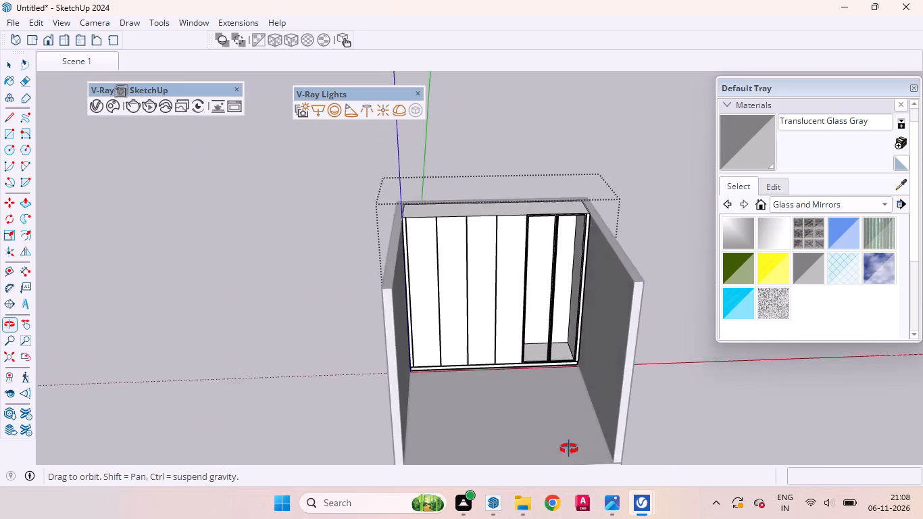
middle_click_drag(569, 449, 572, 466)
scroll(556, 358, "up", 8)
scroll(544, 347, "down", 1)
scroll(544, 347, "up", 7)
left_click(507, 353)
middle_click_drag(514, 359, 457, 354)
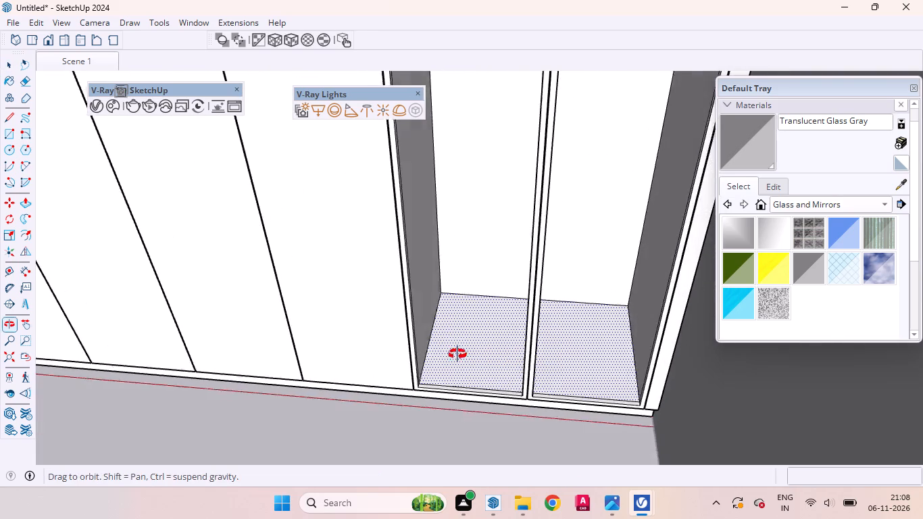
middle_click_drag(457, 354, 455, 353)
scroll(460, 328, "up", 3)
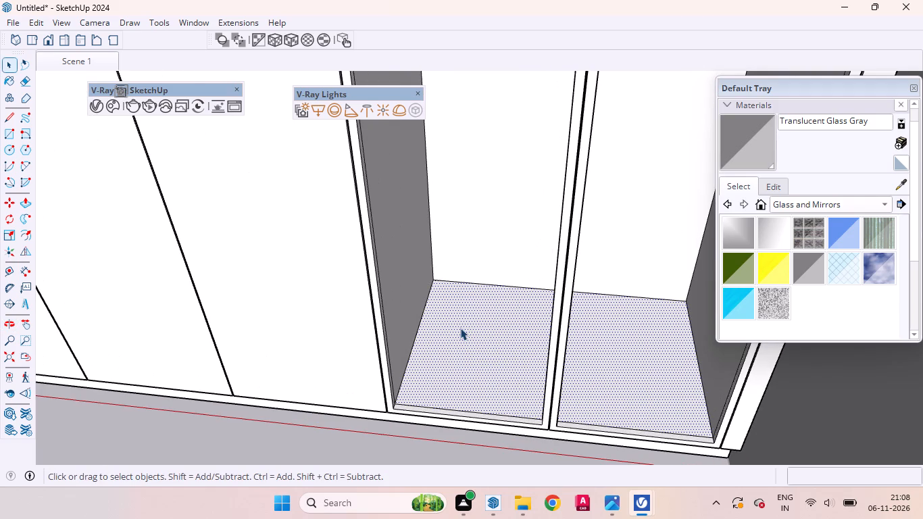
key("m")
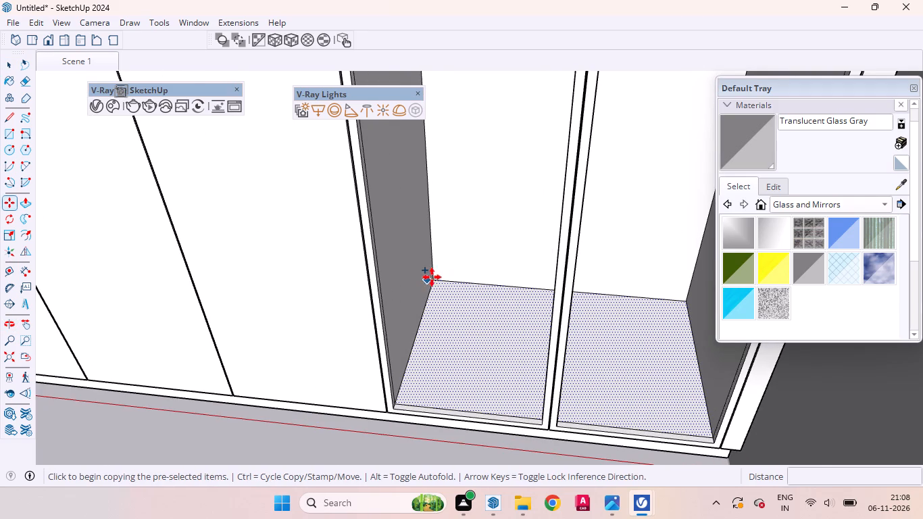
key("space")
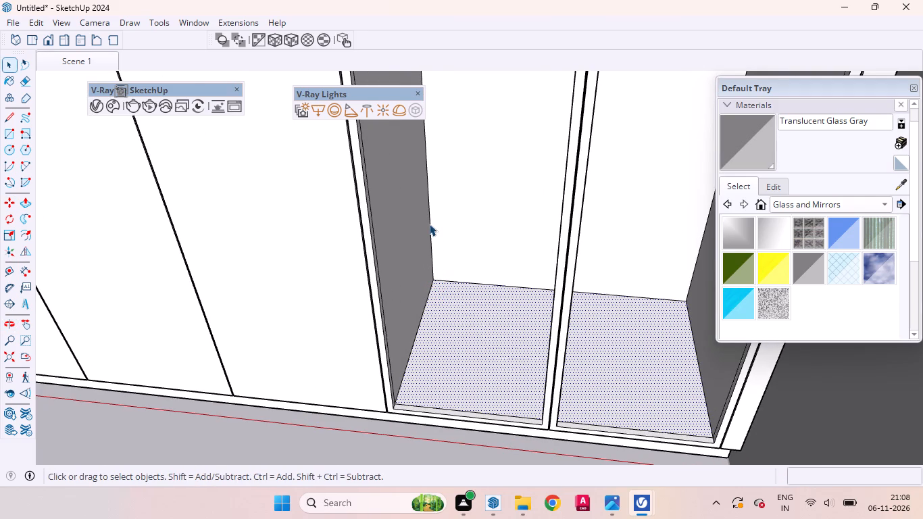
Divide the open compartment's rear vertical edge, beside the closed wardrobe panels, into 6 equal segments.
left_click(429, 224)
right_click(430, 224)
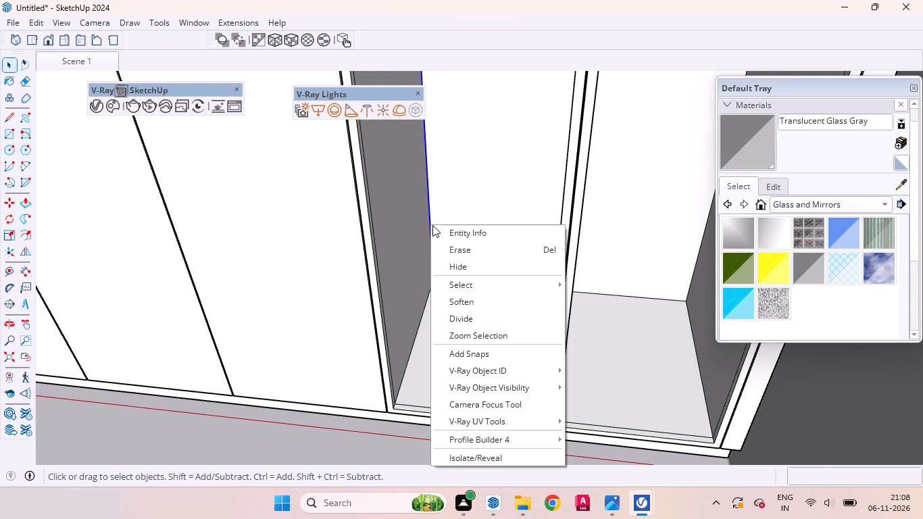
left_click(465, 313)
scroll(448, 253, "down", 5)
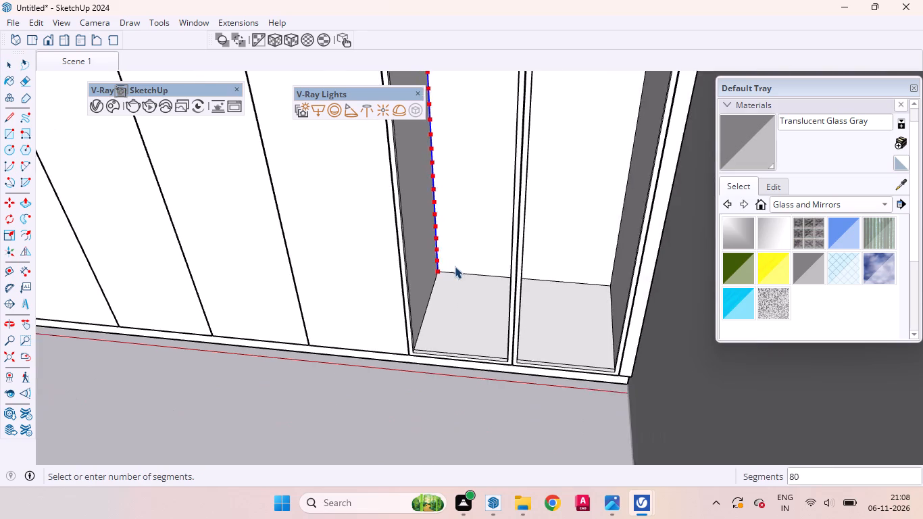
scroll(455, 266, "down", 5)
scroll(455, 266, "up", 2)
scroll(455, 266, "down", 8)
scroll(447, 219, "up", 8)
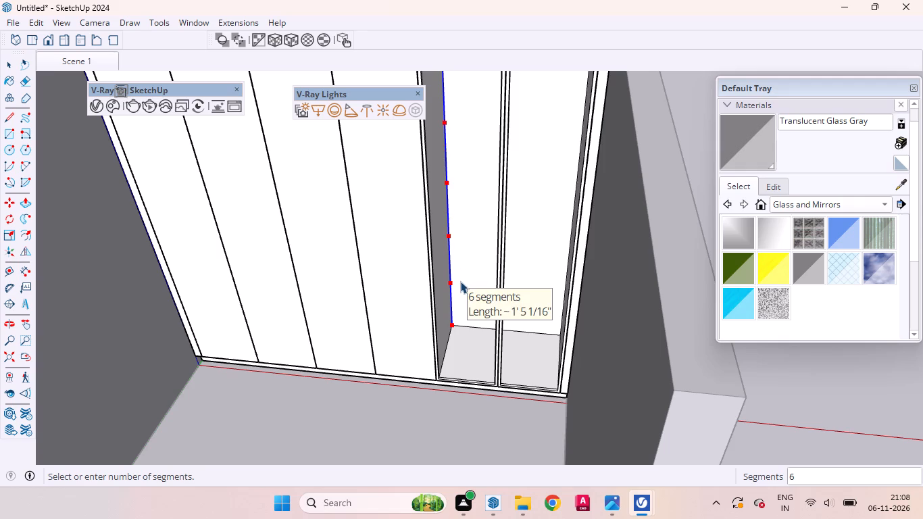
left_click(460, 281)
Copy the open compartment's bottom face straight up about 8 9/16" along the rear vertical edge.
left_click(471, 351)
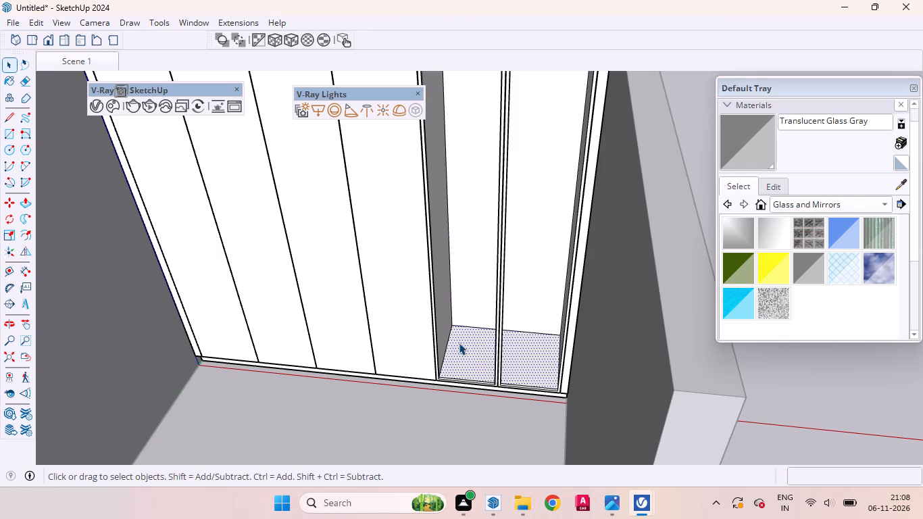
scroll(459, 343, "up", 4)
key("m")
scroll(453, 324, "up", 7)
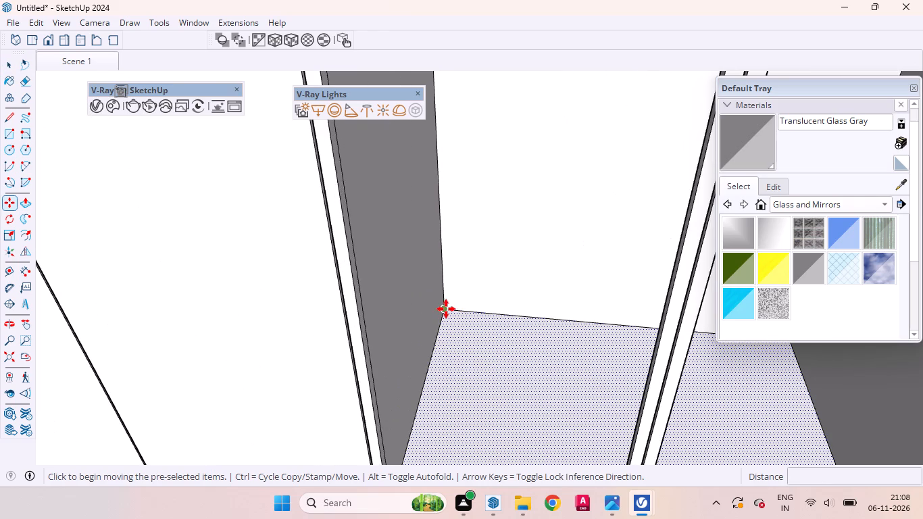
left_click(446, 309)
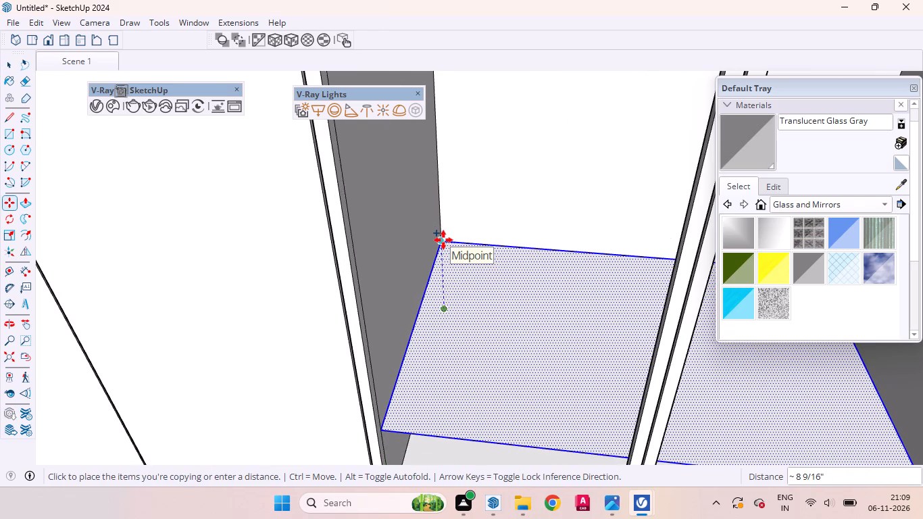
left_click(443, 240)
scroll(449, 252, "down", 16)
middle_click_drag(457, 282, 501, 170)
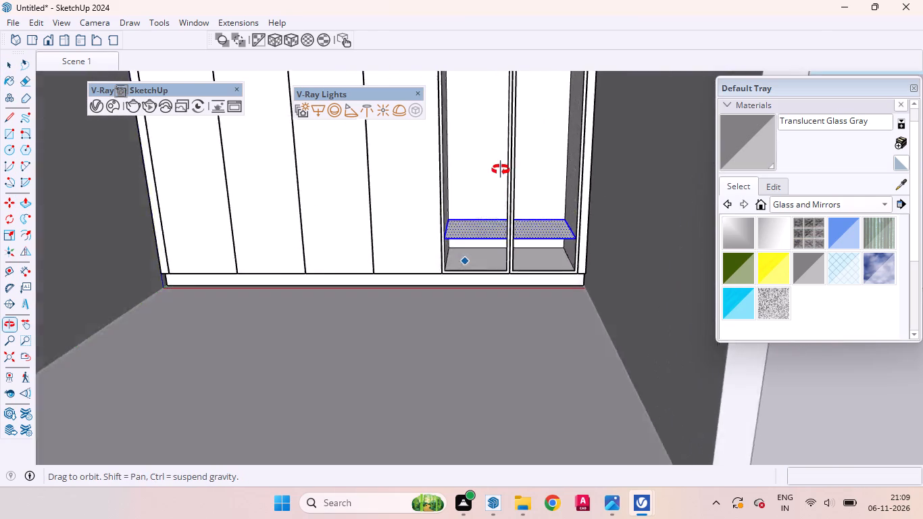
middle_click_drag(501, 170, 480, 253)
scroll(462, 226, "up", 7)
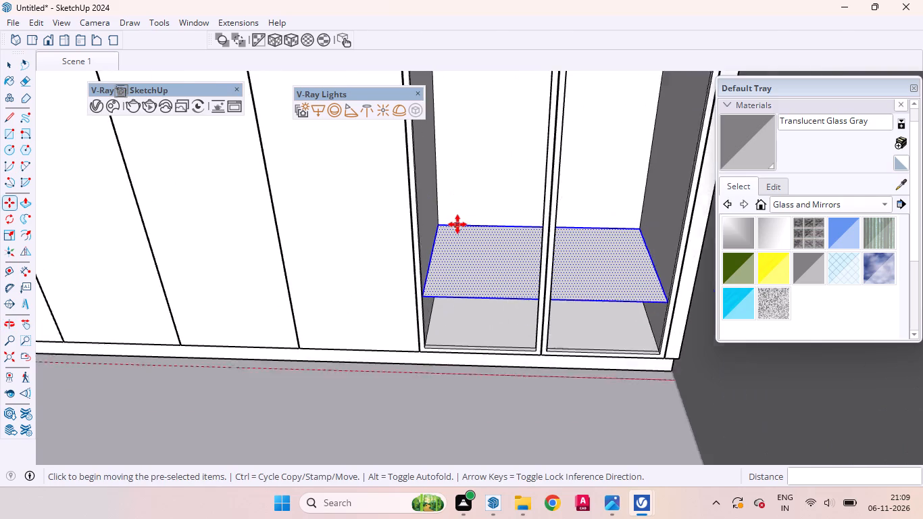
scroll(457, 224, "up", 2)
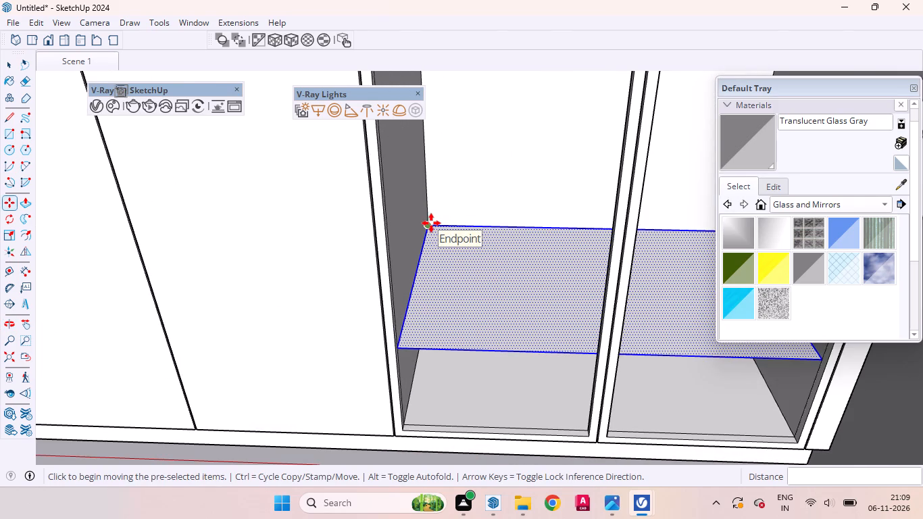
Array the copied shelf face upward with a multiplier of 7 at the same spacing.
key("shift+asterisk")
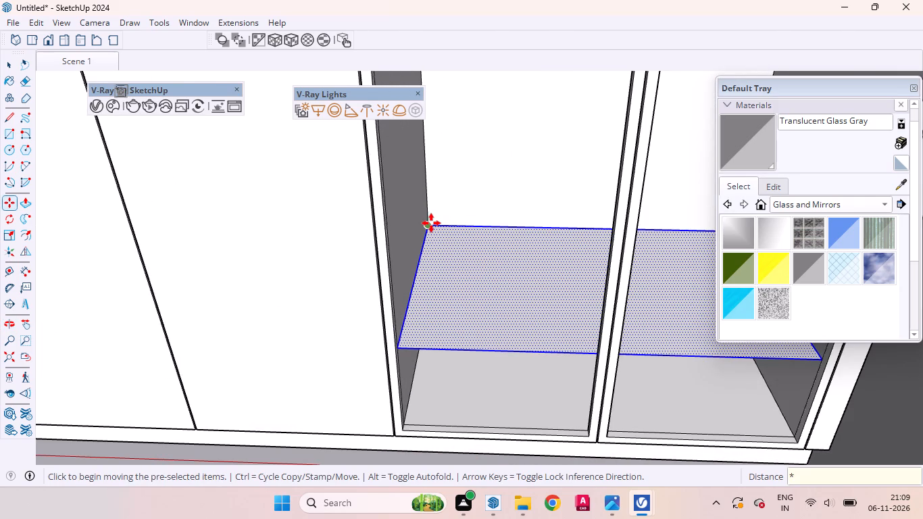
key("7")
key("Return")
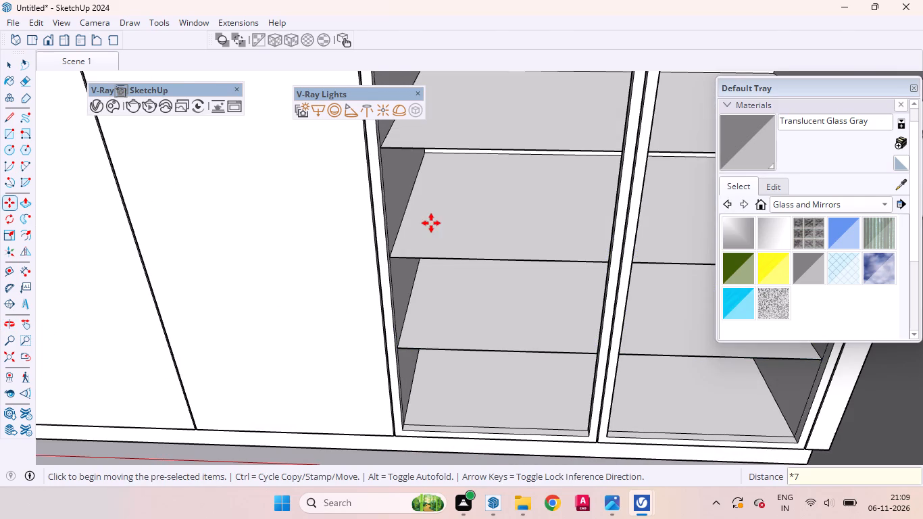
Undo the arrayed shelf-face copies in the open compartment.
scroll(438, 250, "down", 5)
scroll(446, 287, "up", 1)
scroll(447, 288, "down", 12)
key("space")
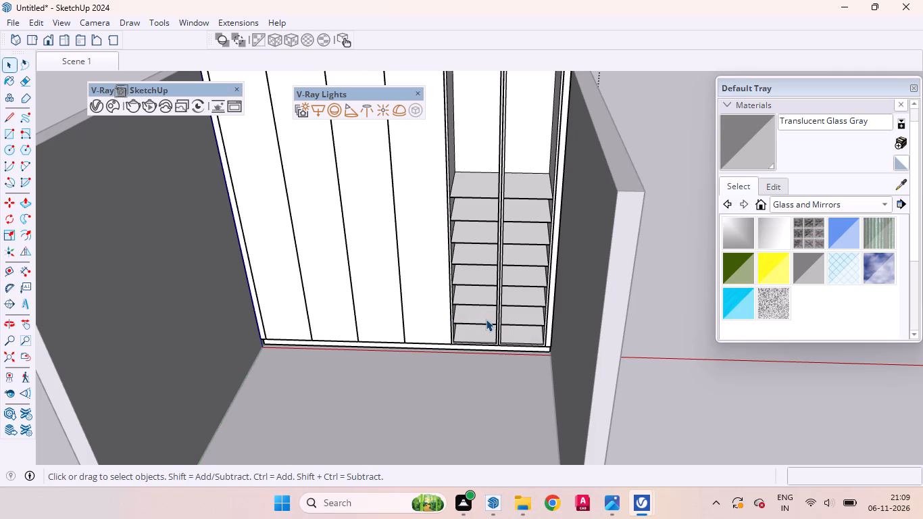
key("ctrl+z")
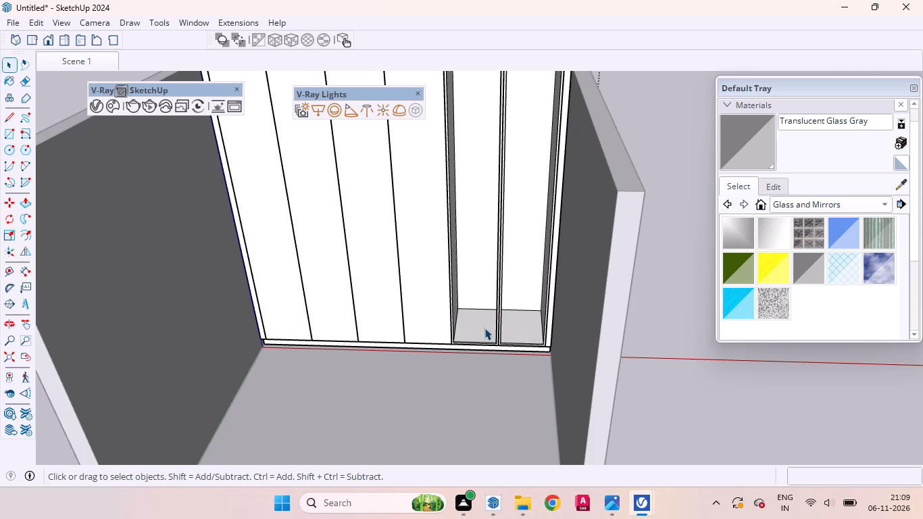
Copy the compartment's bottom face up about 1' 5 1/16" to the first division point on the rear edge.
scroll(484, 328, "up", 6)
left_click(472, 332)
scroll(468, 325, "up", 4)
key("m")
scroll(443, 286, "up", 2)
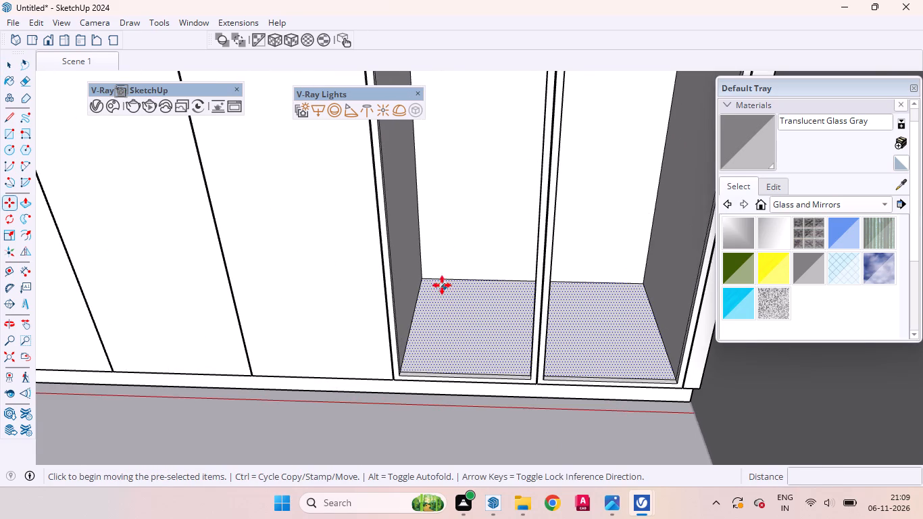
scroll(442, 285, "up", 2)
left_click(415, 276)
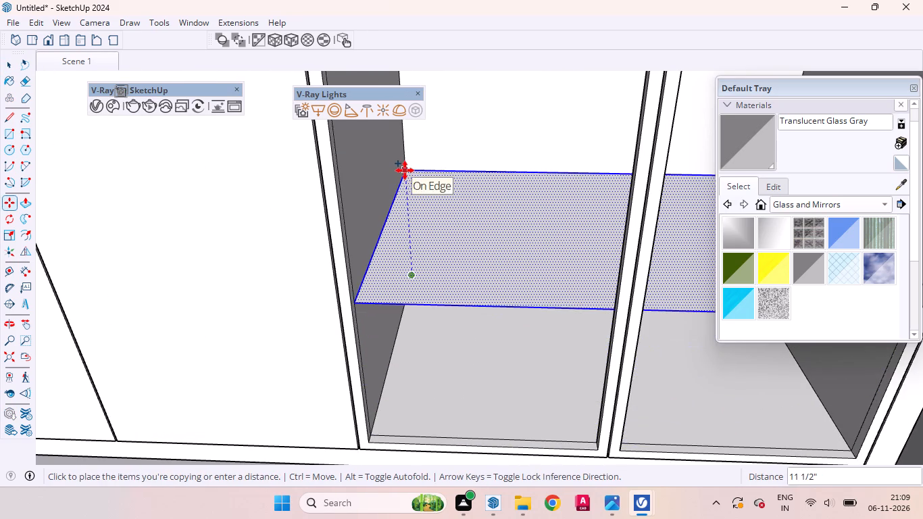
scroll(405, 189, "down", 10)
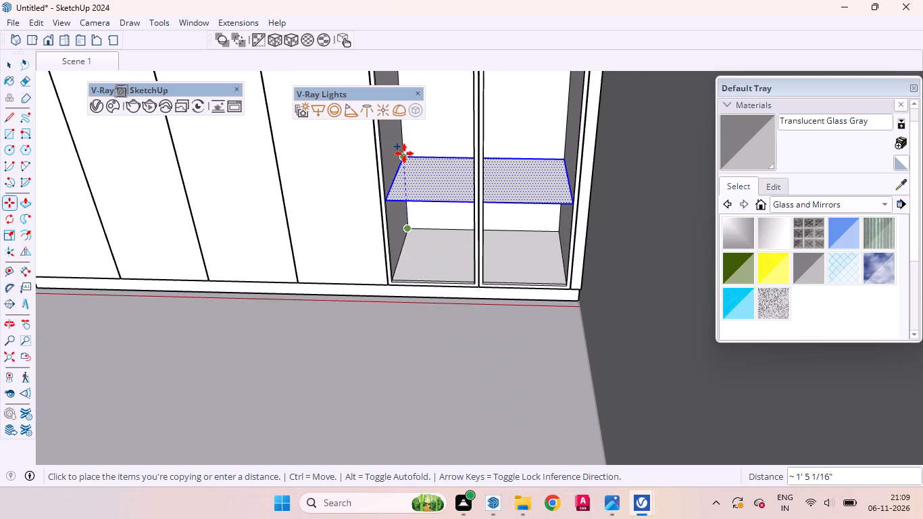
left_click(404, 153)
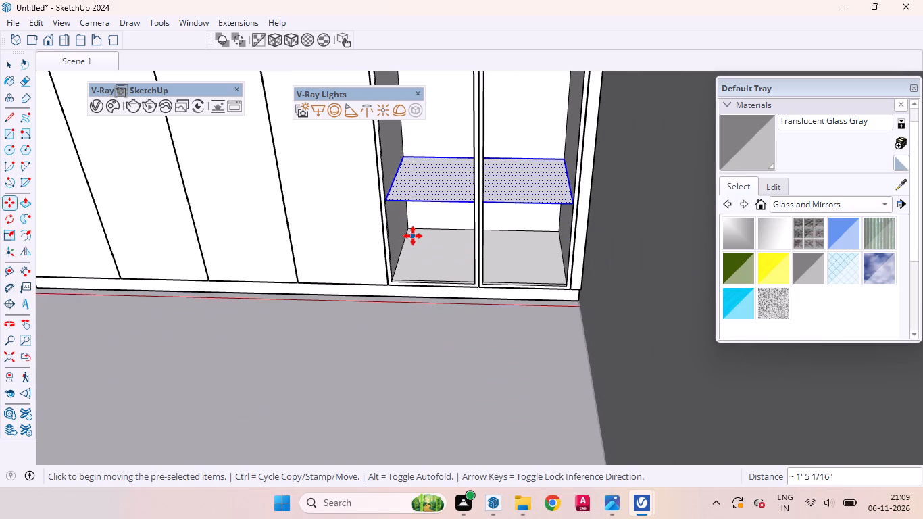
key("space")
Make the copied shelf face and its edges into a group.
right_click(436, 175)
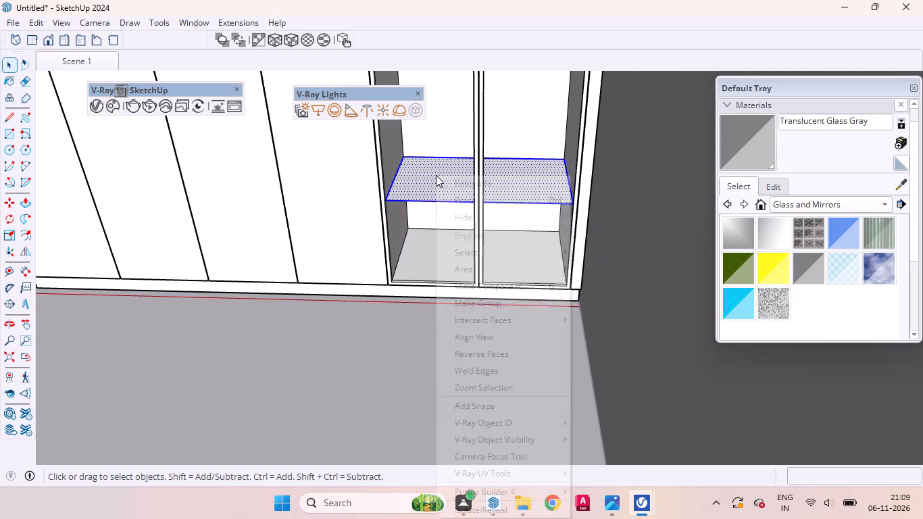
left_click(474, 301)
Open the shelf group and Push/Pull its face down 18 mm to give the shelf thickness.
scroll(441, 218, "up", 4)
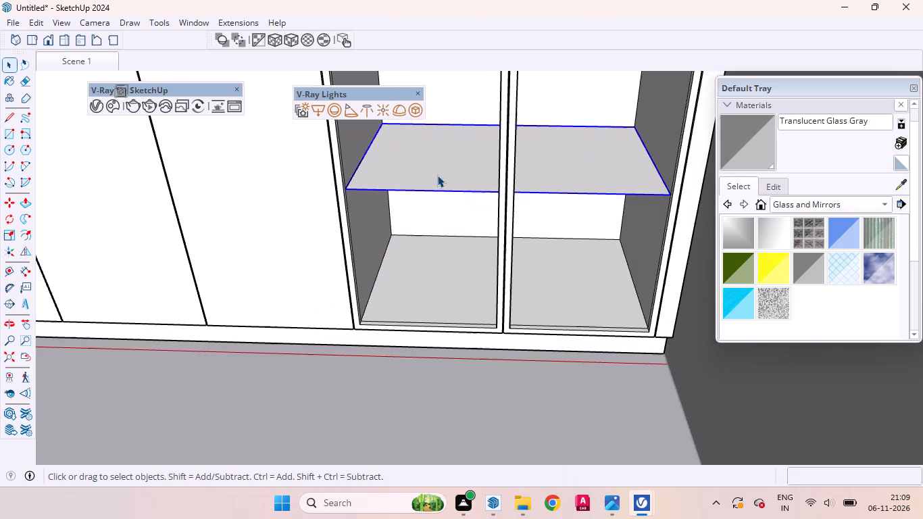
double_click(434, 174)
left_click(430, 170)
key("p")
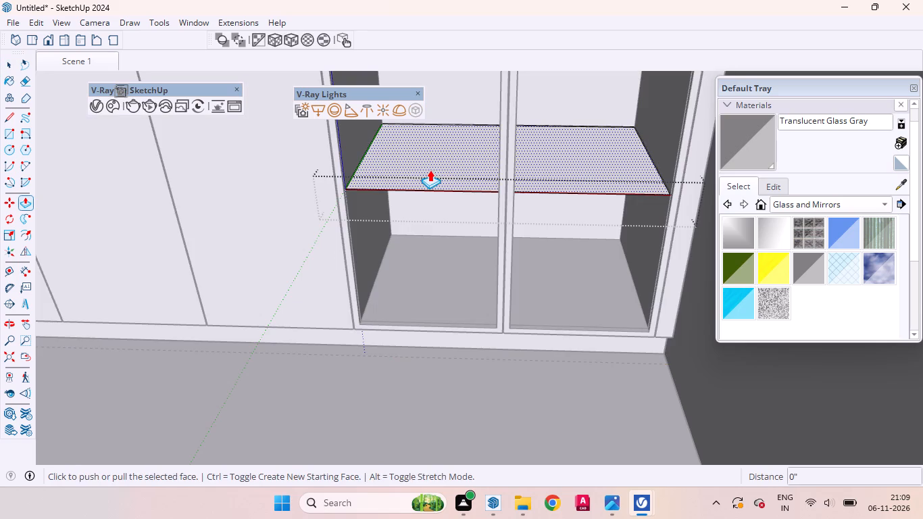
left_click(430, 170)
key("1")
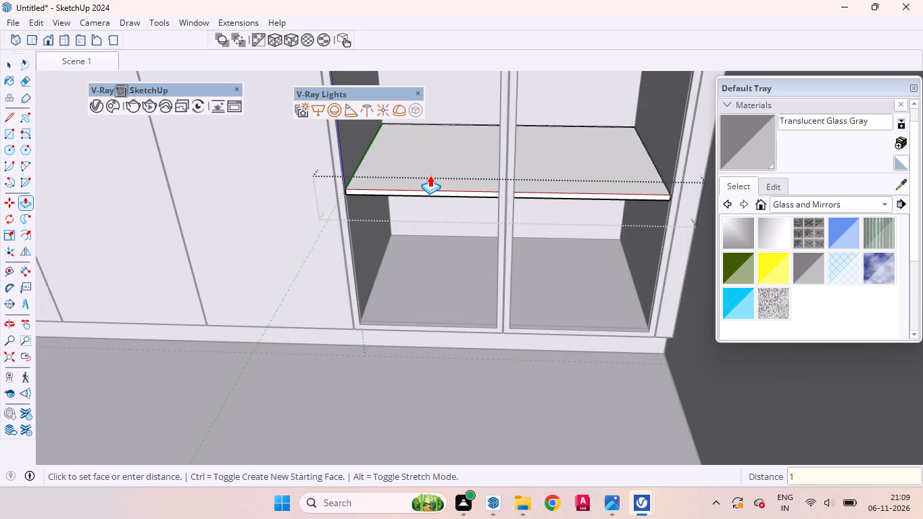
key("8")
type("mm")
key("Return")
key("space")
Examine the thickened shelf's front edge and its fit in the compartment from several angles, then leave the group.
scroll(440, 186, "up", 10)
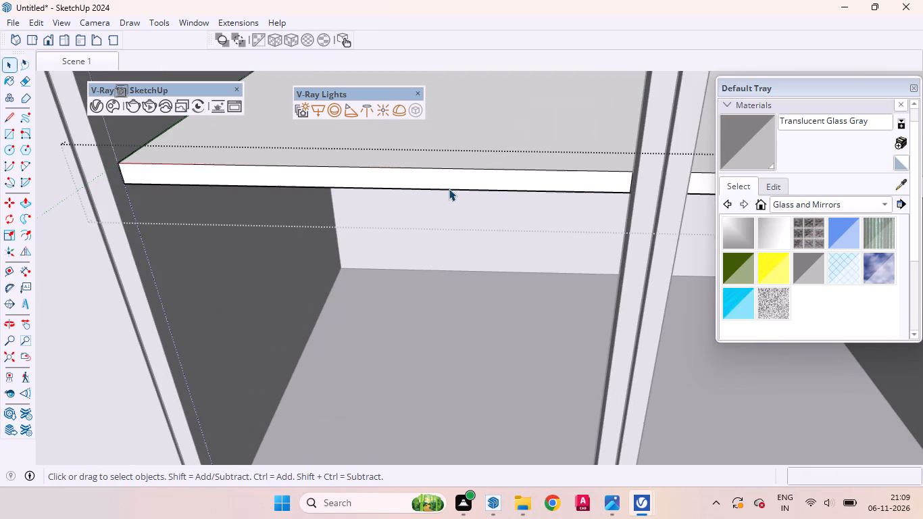
left_click(449, 187)
scroll(448, 187, "down", 10)
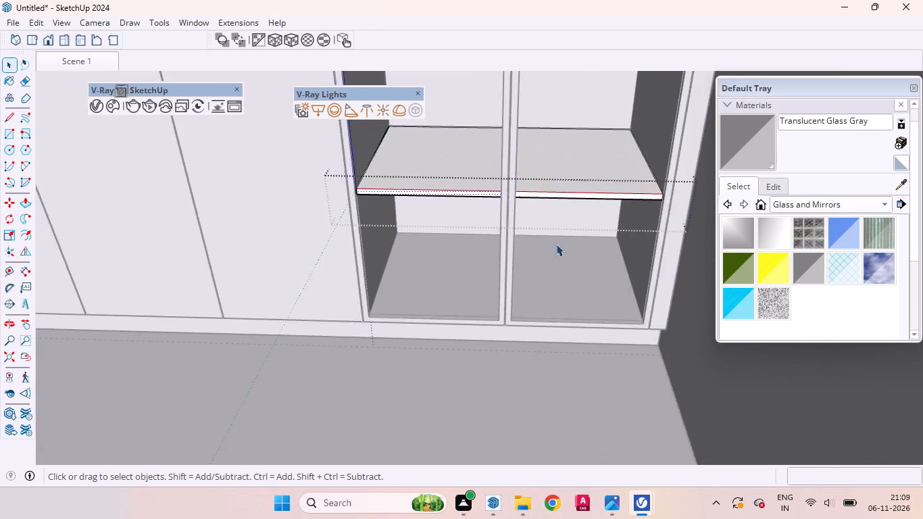
middle_click_drag(555, 257, 462, 443)
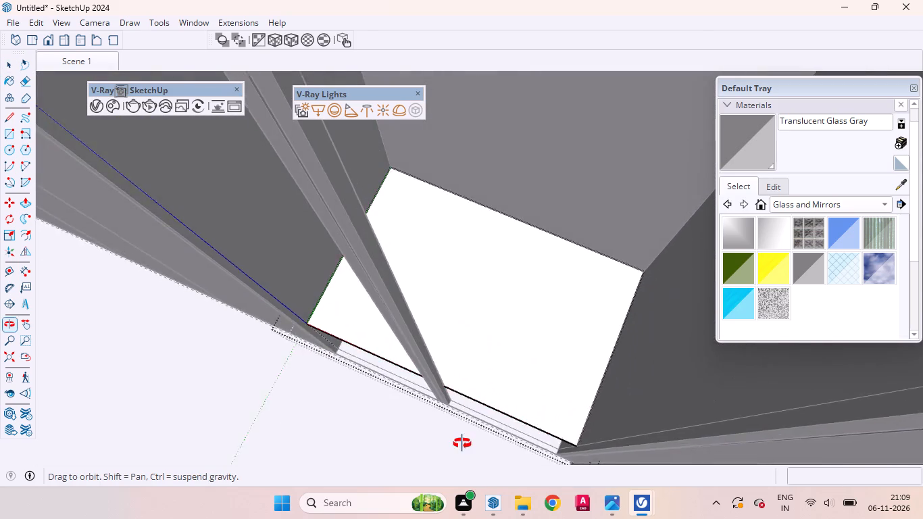
middle_click_drag(462, 443, 461, 447)
scroll(439, 380, "up", 11)
middle_click_drag(464, 390, 496, 307)
scroll(501, 302, "up", 1)
scroll(503, 301, "down", 8)
scroll(545, 283, "up", 1)
scroll(545, 283, "down", 20)
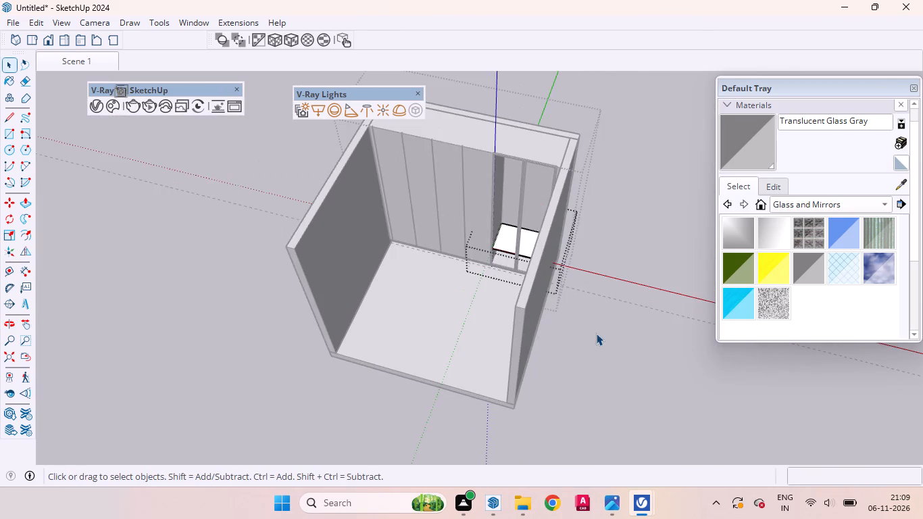
left_click(600, 337)
Reopen the shelf group and examine its front edge face and its fit behind the compartment's door frames.
scroll(533, 239, "up", 12)
left_click(455, 240)
middle_click_drag(470, 259, 553, 214)
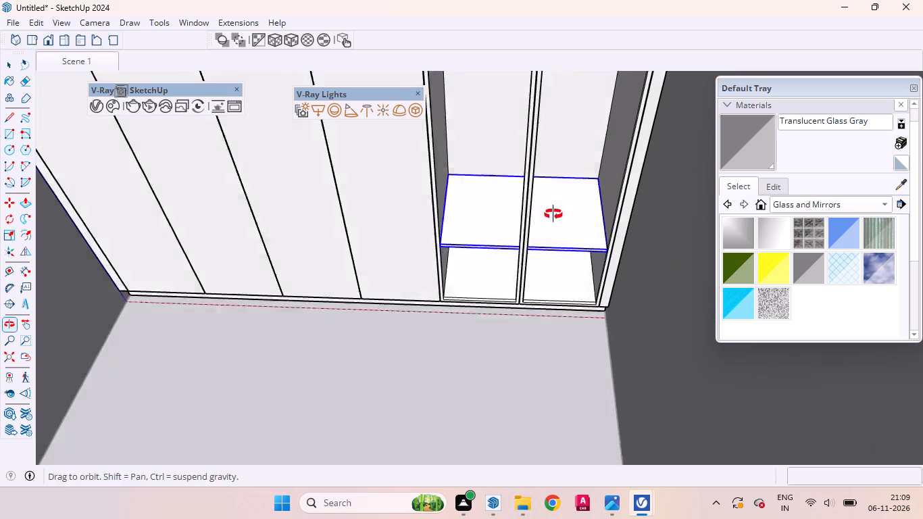
middle_click_drag(553, 214, 554, 212)
double_click(518, 214)
scroll(516, 234, "up", 16)
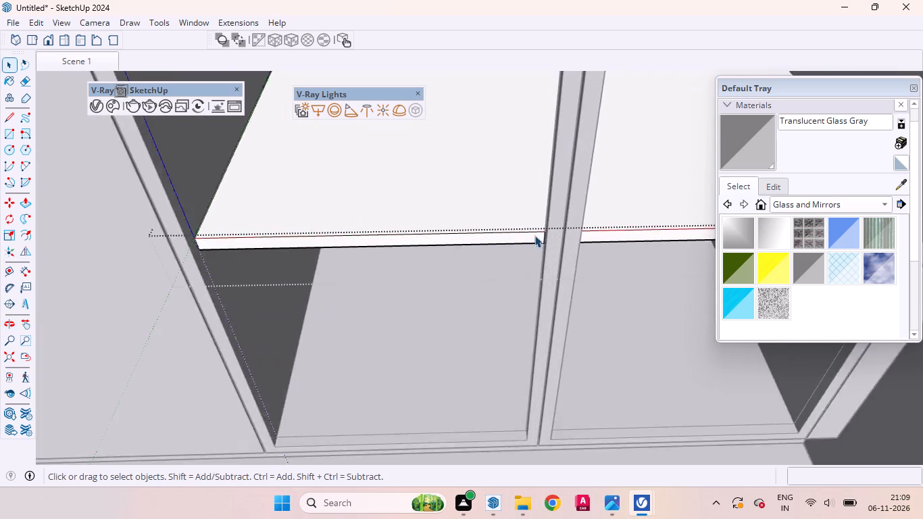
scroll(534, 235, "up", 8)
middle_click_drag(534, 257, 601, 262)
scroll(456, 238, "down", 10)
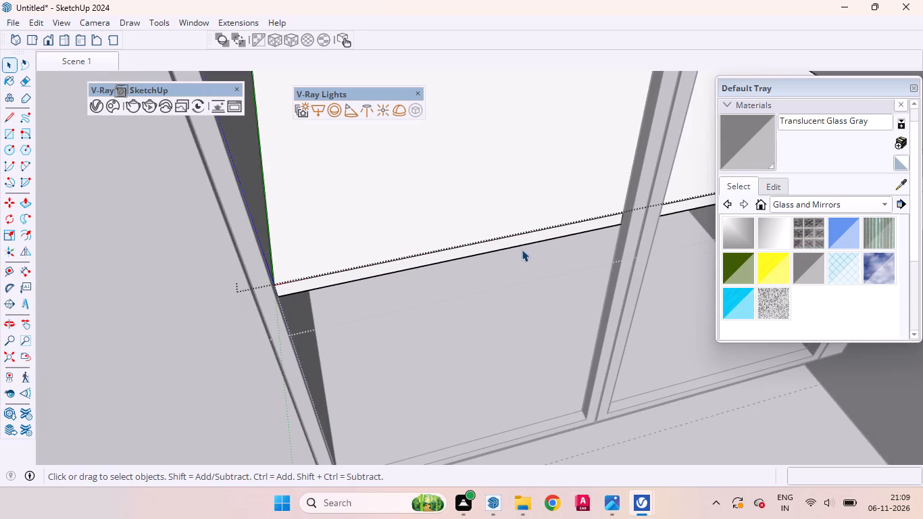
left_click(522, 242)
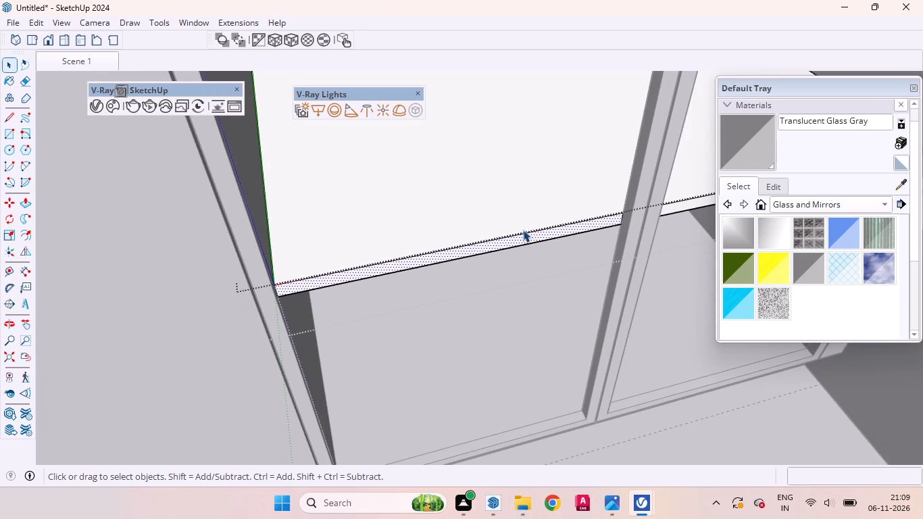
scroll(449, 267, "down", 9)
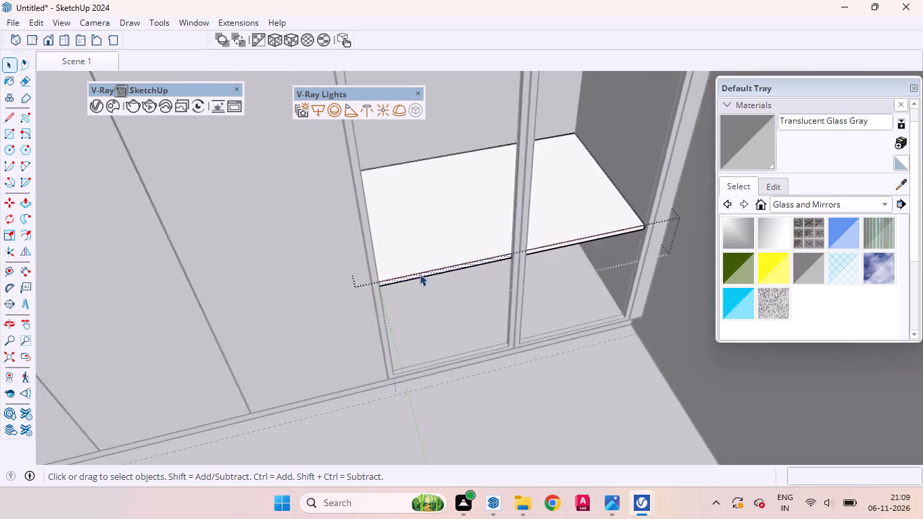
scroll(420, 274, "down", 4)
scroll(414, 267, "up", 1)
scroll(414, 267, "down", 2)
scroll(414, 267, "up", 1)
scroll(414, 267, "down", 20)
scroll(414, 267, "down", 1)
left_click(525, 282)
scroll(405, 230, "up", 7)
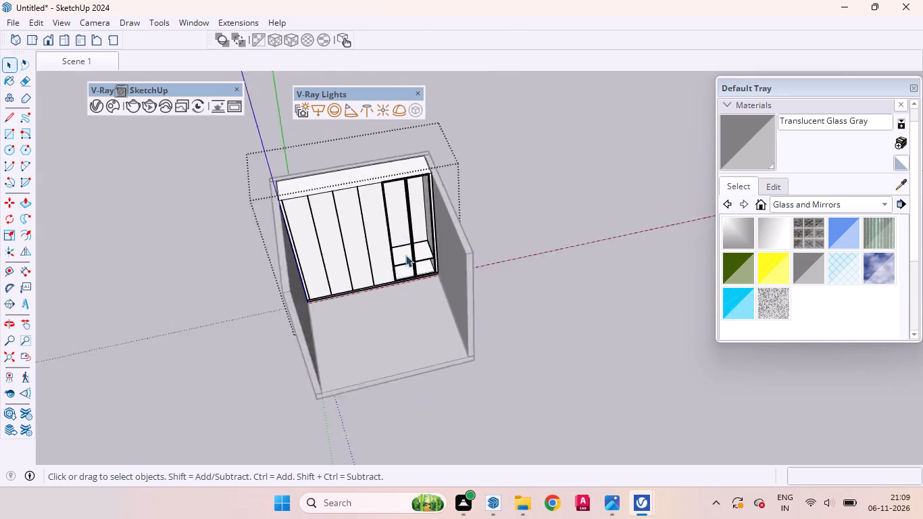
scroll(405, 255, "up", 3)
Undo the shelf's Push/Pull thickness, its grouping and the copied face in the open compartment.
key("ctrl+z")
key("ctrl+z")
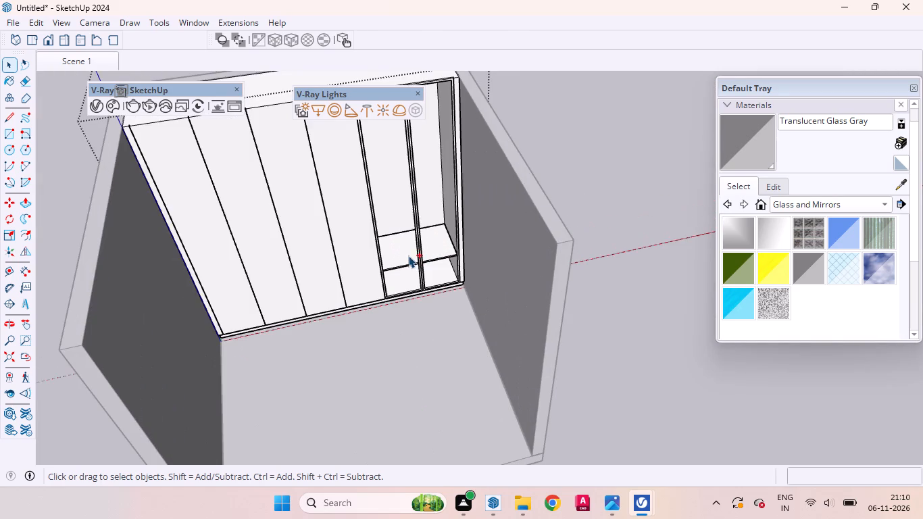
key("ctrl+z")
key("ctrl+z")
key("ctrl+z")
key("ctrl+z")
key("ctrl+z")
Select the front, outer and inner faces of the open compartment's right-hand door frame with their edges, and make them into a group.
scroll(508, 233, "down", 5)
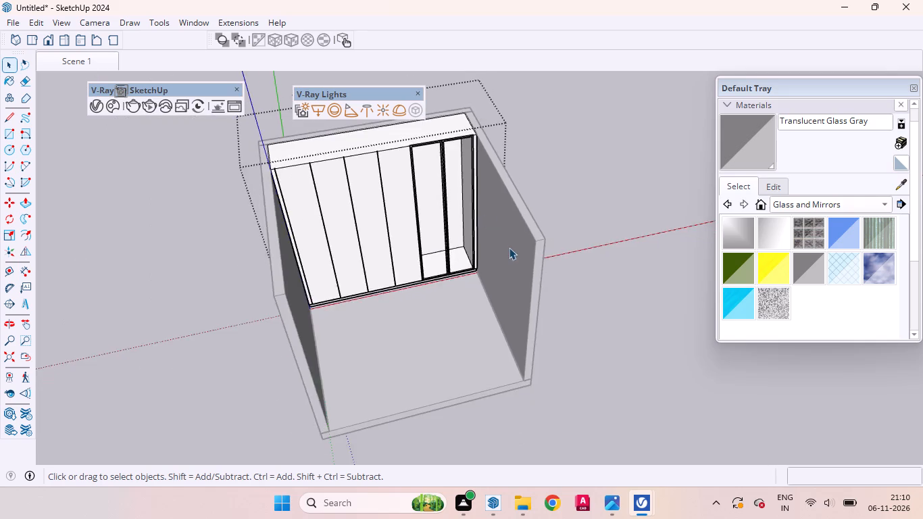
scroll(450, 156, "up", 9)
scroll(541, 450, "down", 6)
scroll(479, 232, "up", 9)
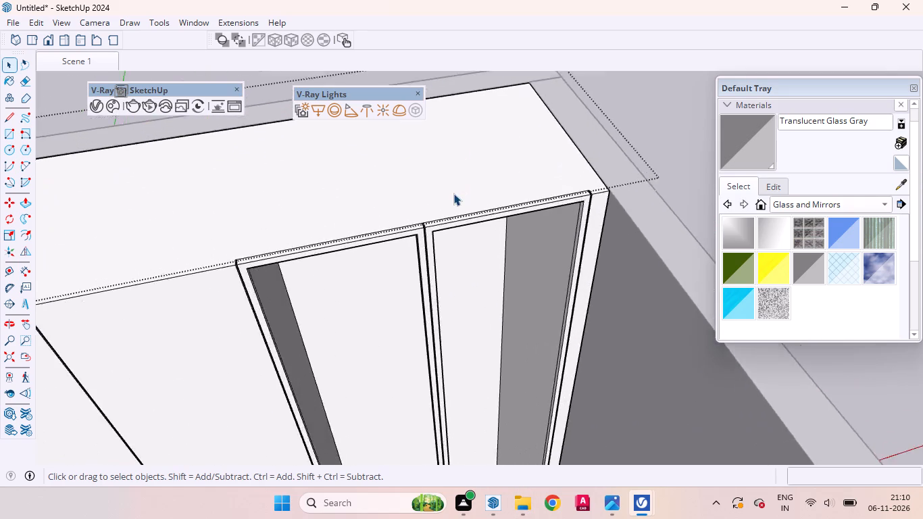
scroll(453, 193, "up", 4)
scroll(425, 259, "down", 1)
scroll(425, 259, "up", 1)
scroll(425, 259, "down", 1)
scroll(425, 259, "up", 5)
left_click(428, 234)
double_click(427, 234)
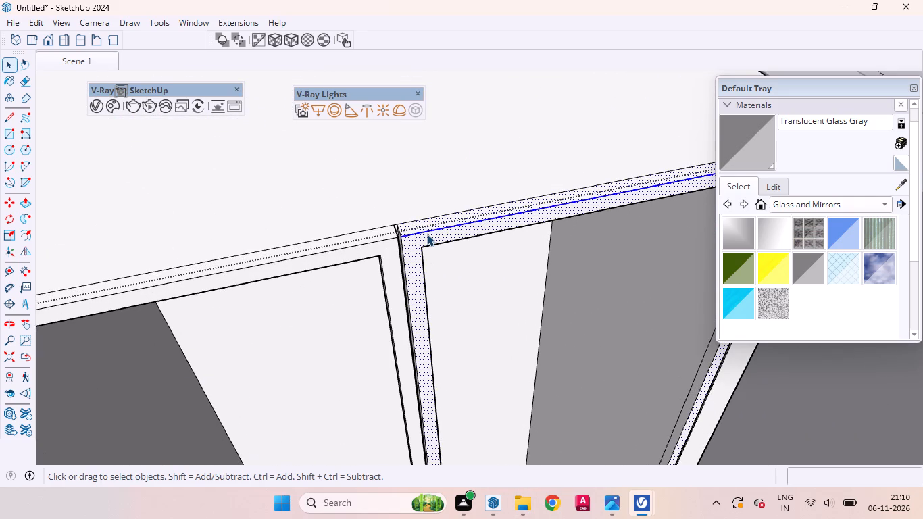
double_click(419, 241, "ctrl")
scroll(413, 239, "up", 13, "ctrl")
double_click(436, 232, "ctrl")
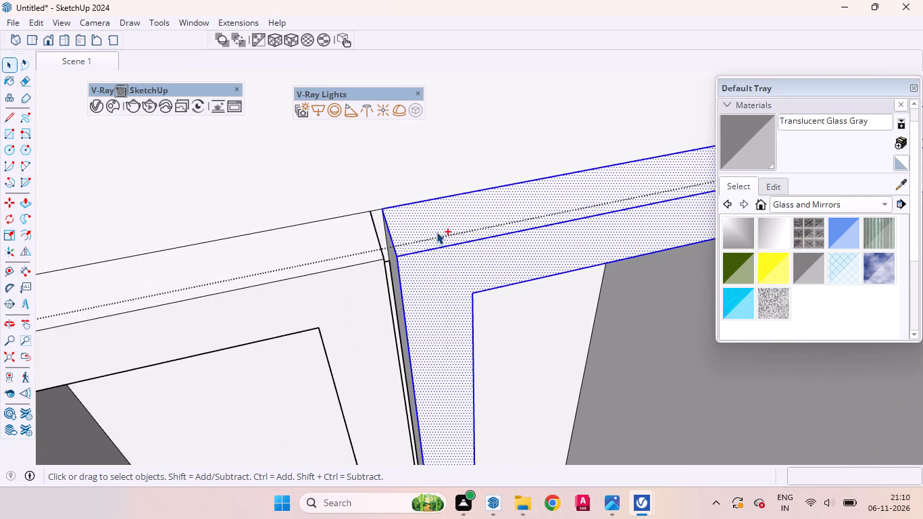
scroll(403, 256, "up", 15, "ctrl")
middle_click_drag(354, 297, 384, 304, "ctrl")
scroll(365, 283, "down", 4, "ctrl")
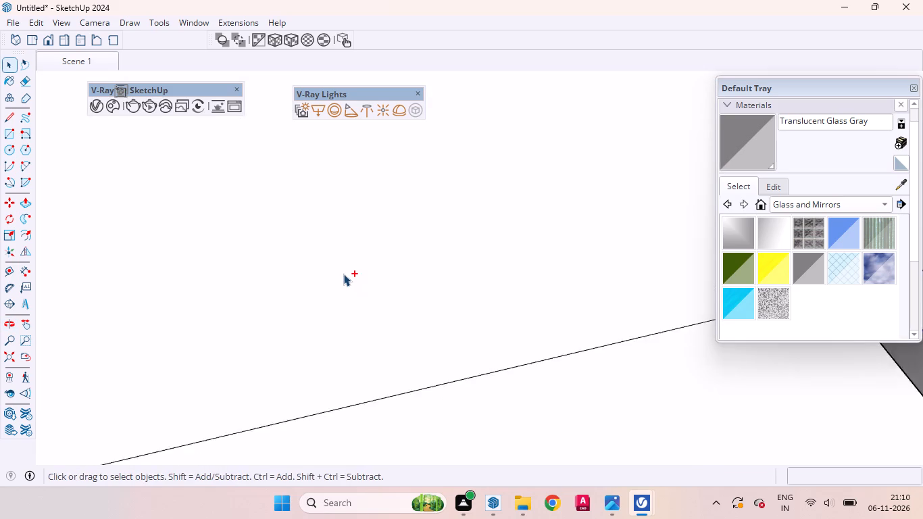
scroll(343, 274, "down", 16, "ctrl")
scroll(460, 308, "up", 14, "ctrl")
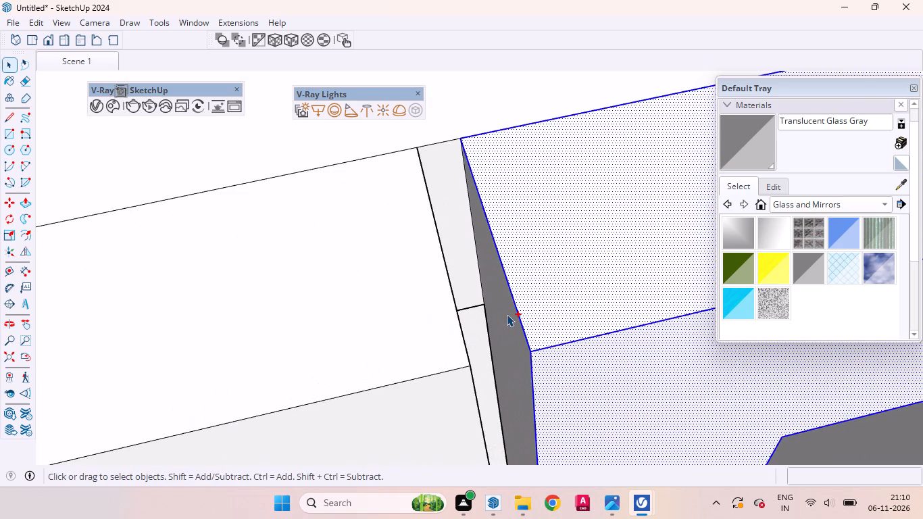
double_click(507, 314, "ctrl")
scroll(470, 274, "down", 7, "ctrl")
scroll(409, 195, "down", 19, "ctrl")
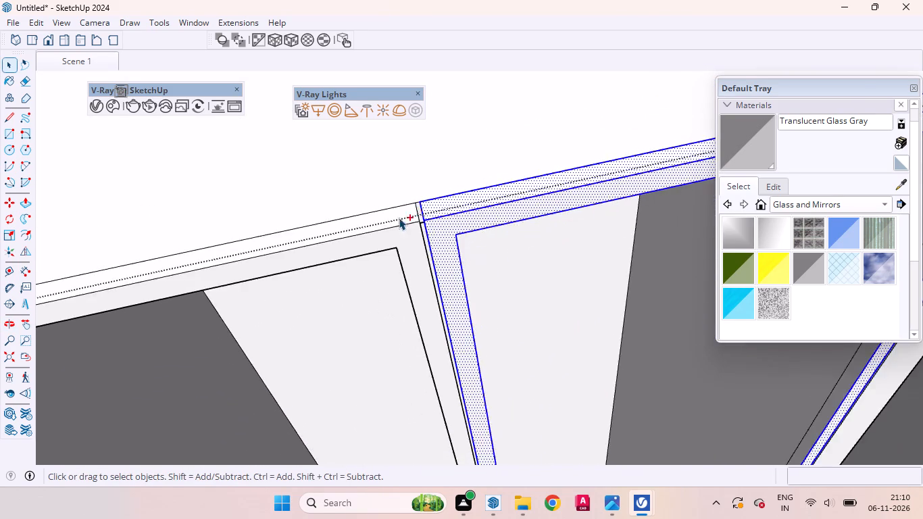
scroll(399, 218, "down", 15, "ctrl")
scroll(608, 209, "up", 10, "ctrl")
scroll(576, 141, "down", 1, "ctrl")
scroll(576, 141, "up", 9, "ctrl")
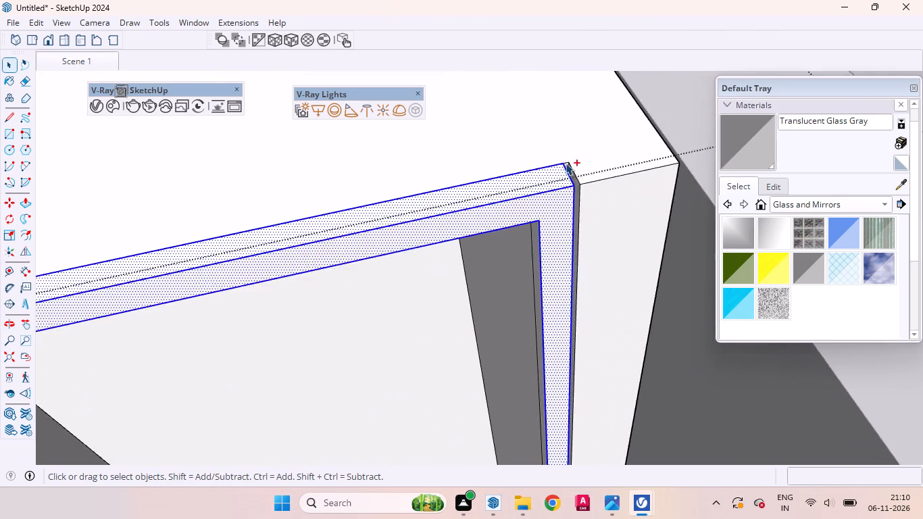
scroll(566, 163, "up", 8, "ctrl")
middle_click_drag(575, 232, 538, 243, "ctrl")
scroll(545, 217, "up", 7, "ctrl")
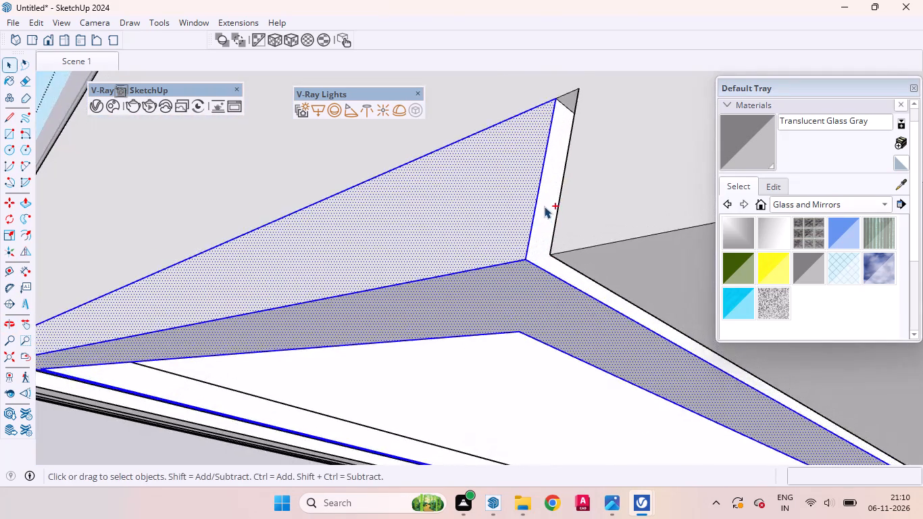
scroll(544, 206, "up", 2, "ctrl")
double_click(544, 201, "ctrl")
scroll(614, 220, "down", 14, "ctrl")
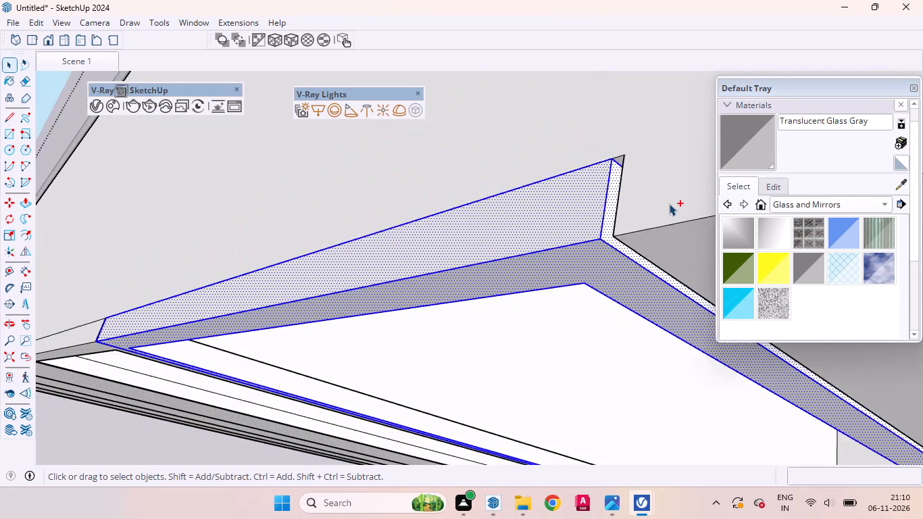
scroll(669, 203, "down", 4, "ctrl")
scroll(669, 203, "up", 1, "ctrl")
scroll(669, 203, "down", 10, "ctrl")
scroll(516, 267, "down", 3, "ctrl")
scroll(391, 284, "up", 11, "ctrl")
middle_click_drag(472, 310, 472, 279, "ctrl")
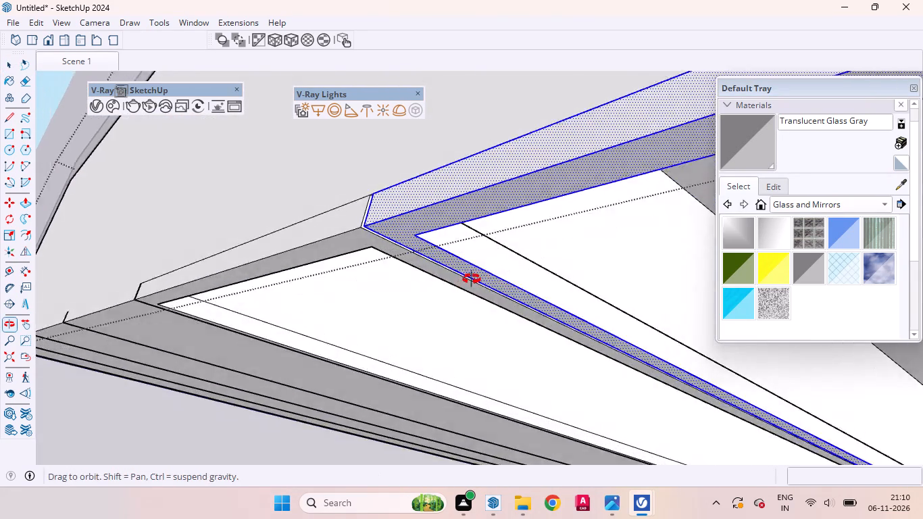
middle_click_drag(472, 279, 493, 186, "ctrl")
scroll(469, 201, "up", 2, "ctrl")
scroll(469, 201, "down", 2, "ctrl")
scroll(469, 201, "up", 5, "ctrl")
scroll(465, 201, "down", 11, "ctrl")
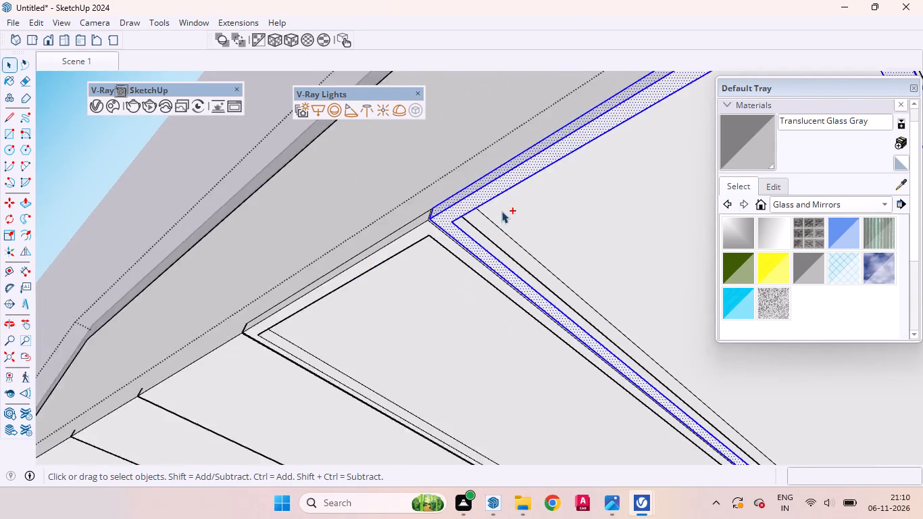
scroll(501, 211, "down", 3, "ctrl")
scroll(499, 223, "up", 9, "ctrl")
scroll(491, 225, "down", 1, "ctrl")
double_click(441, 221, "ctrl")
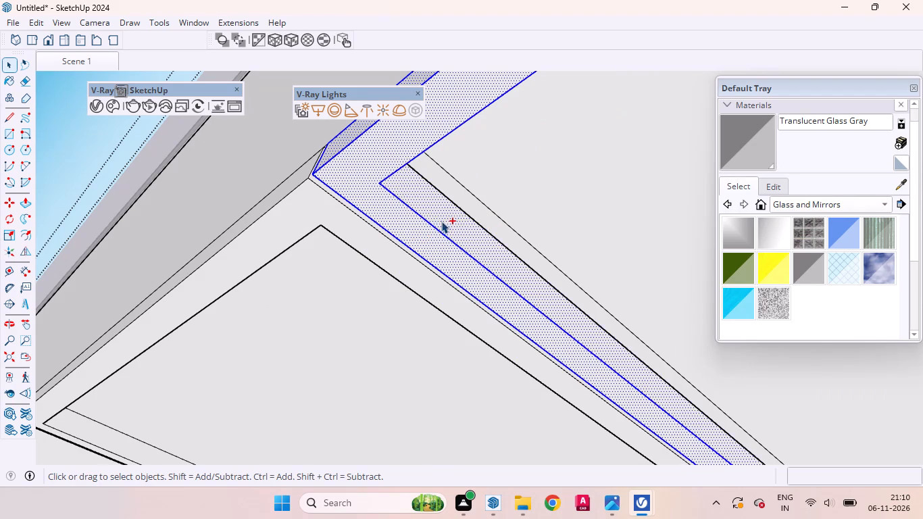
scroll(537, 246, "down", 20, "ctrl")
scroll(537, 246, "down", 1, "ctrl")
middle_click_drag(534, 293, 708, 251, "ctrl")
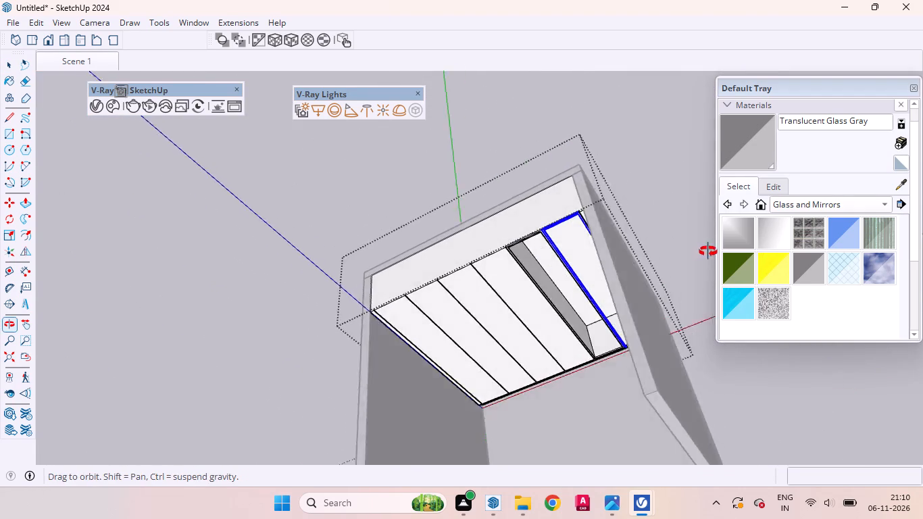
middle_click_drag(708, 251, 796, 222, "ctrl")
scroll(681, 366, "up", 15, "ctrl")
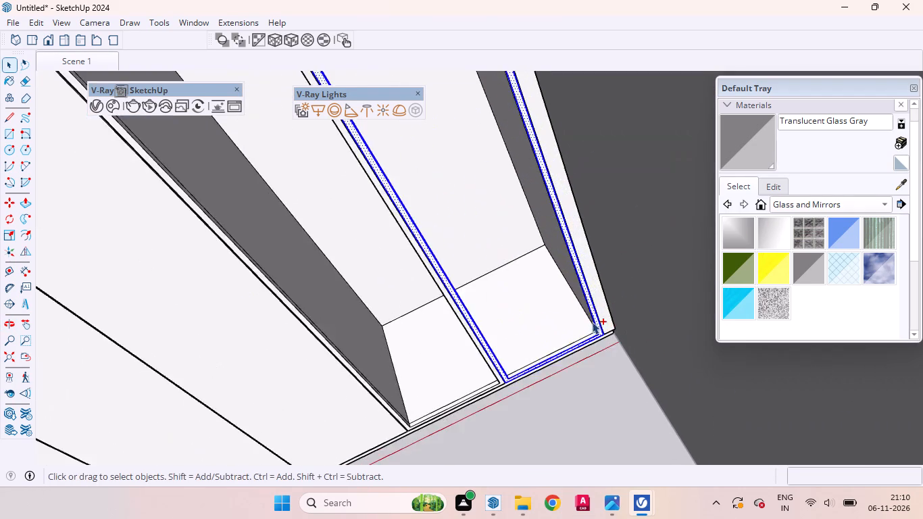
scroll(592, 322, "up", 9, "ctrl")
middle_click_drag(580, 320, 622, 330, "ctrl")
scroll(599, 322, "up", 4, "ctrl")
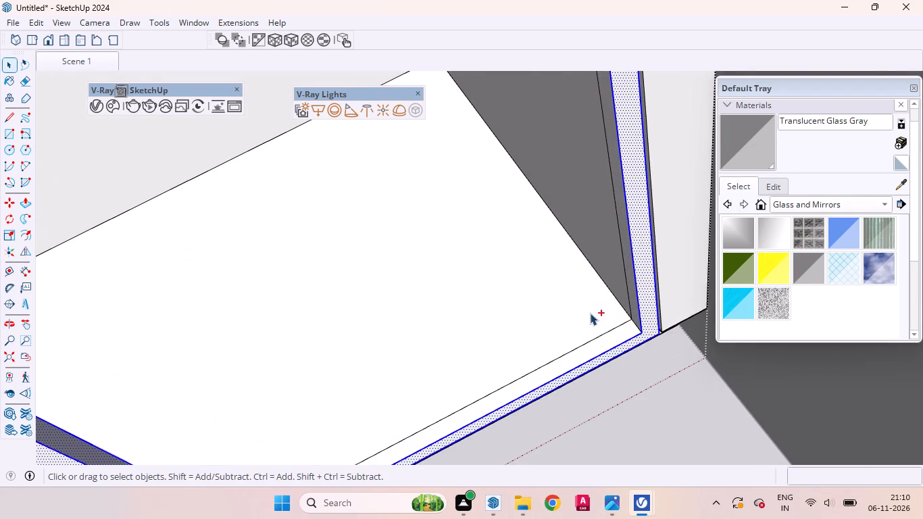
double_click(598, 341, "ctrl")
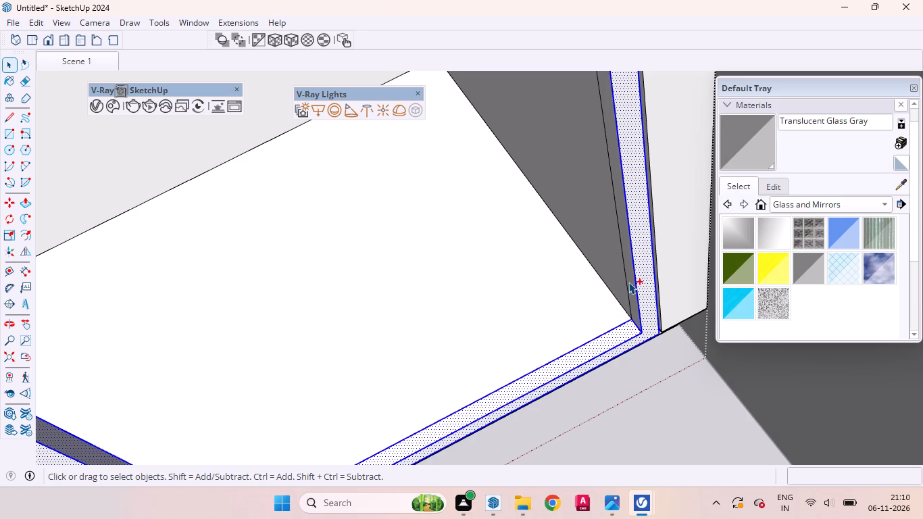
left_click(630, 282, "ctrl")
left_click(630, 282, "ctrl")
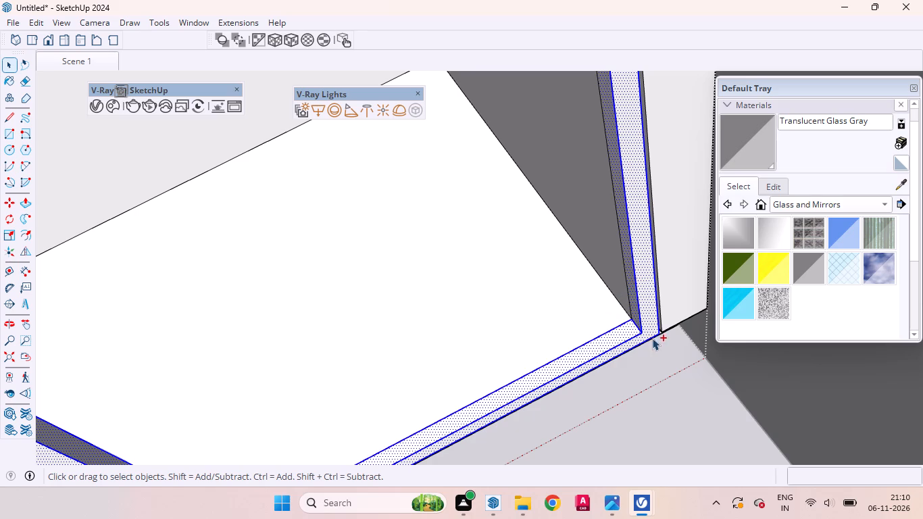
scroll(630, 299, "up", 5, "ctrl")
middle_click_drag(639, 335, 743, 343, "ctrl")
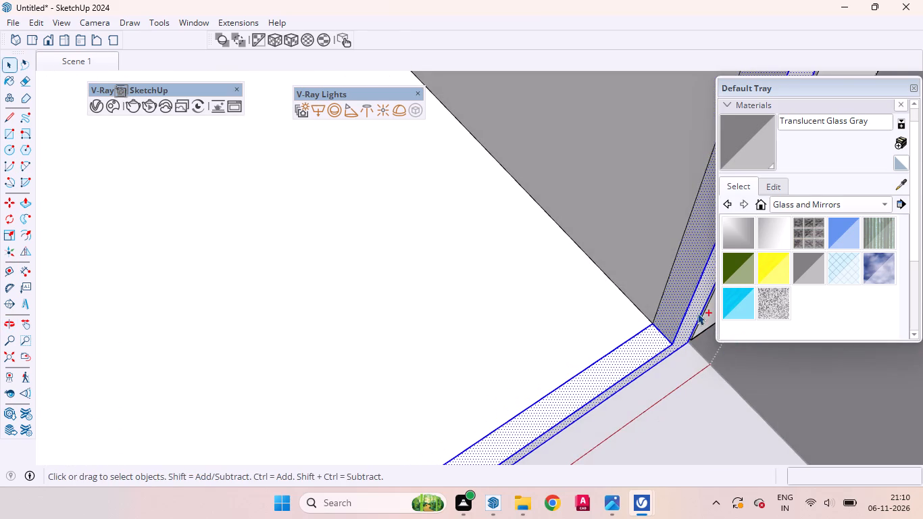
double_click(676, 301, "ctrl")
scroll(639, 340, "down", 12, "ctrl")
scroll(612, 372, "up", 3, "ctrl")
scroll(612, 372, "down", 20, "ctrl")
scroll(471, 268, "up", 4, "ctrl")
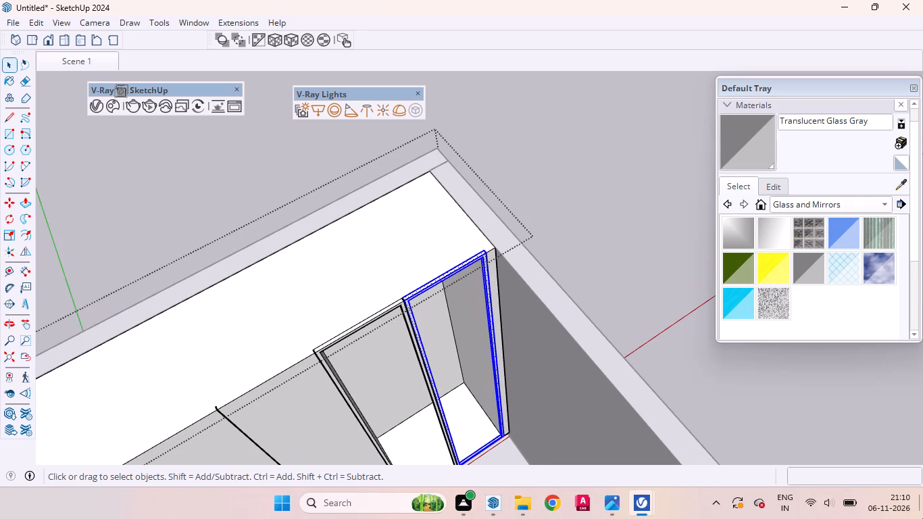
scroll(349, 214, "up", 5, "ctrl")
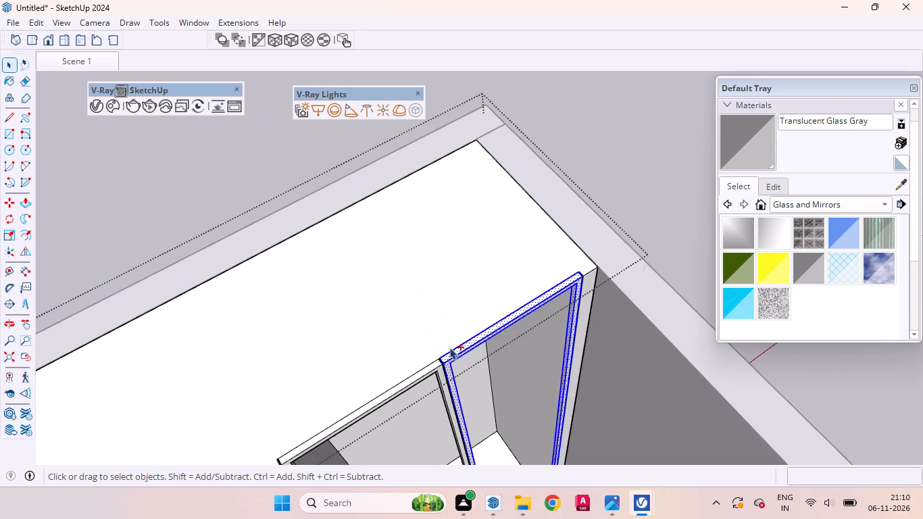
middle_click_drag(451, 348, 343, 41, "ctrl")
scroll(375, 182, "up", 4, "ctrl")
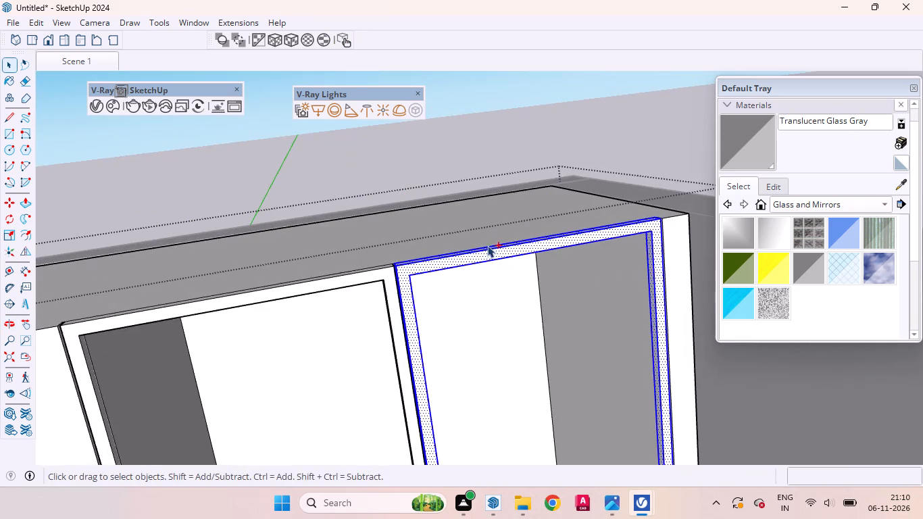
middle_click_drag(487, 255, 498, 92, "ctrl")
scroll(487, 255, "up", 1, "ctrl")
scroll(529, 362, "down", 6, "ctrl")
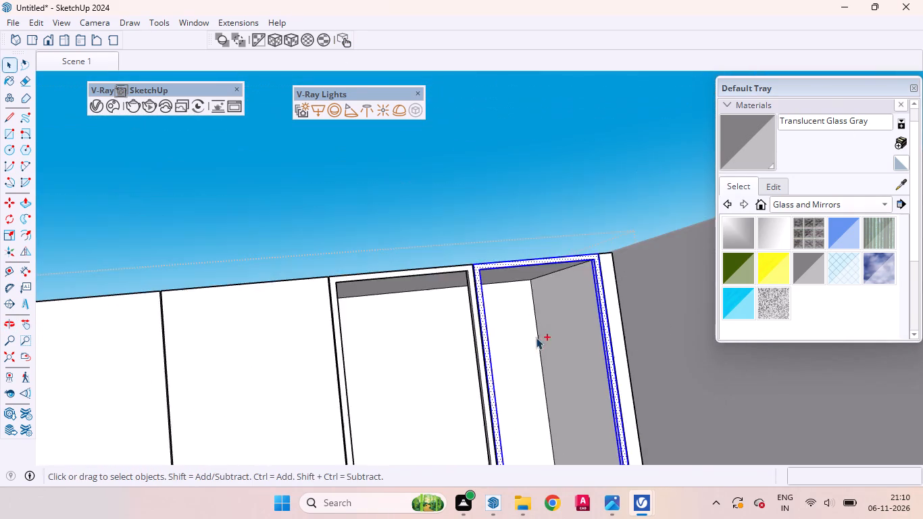
scroll(541, 266, "up", 5, "ctrl")
middle_click_drag(526, 280, 534, 168, "ctrl")
scroll(530, 125, "up", 10, "ctrl")
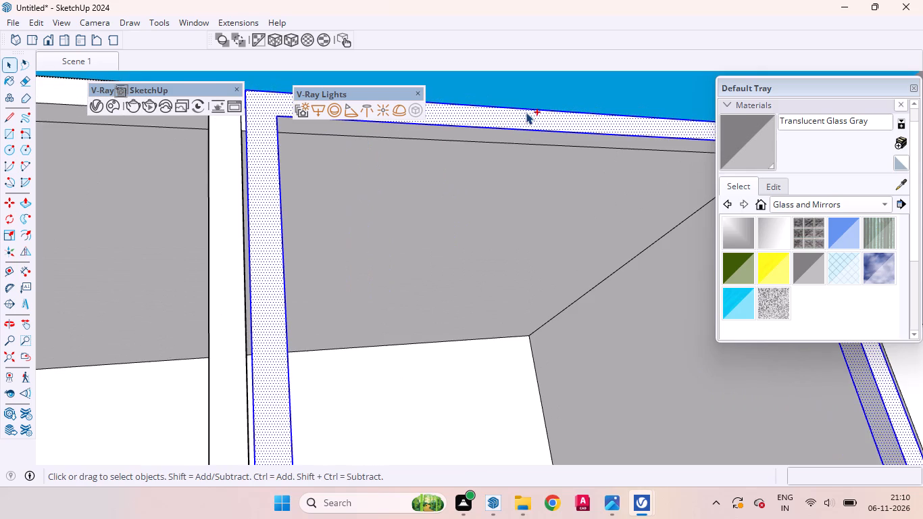
double_click(520, 137, "ctrl")
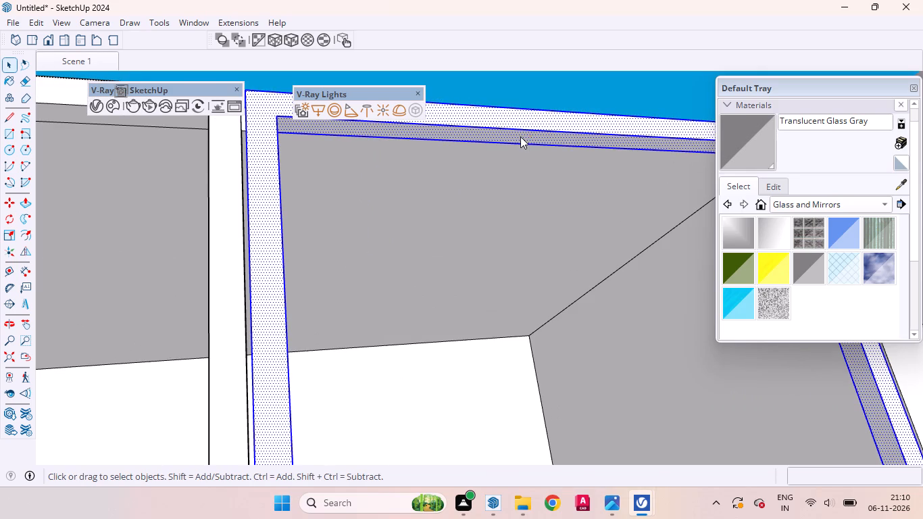
right_click(520, 137, "ctrl")
left_click(549, 260)
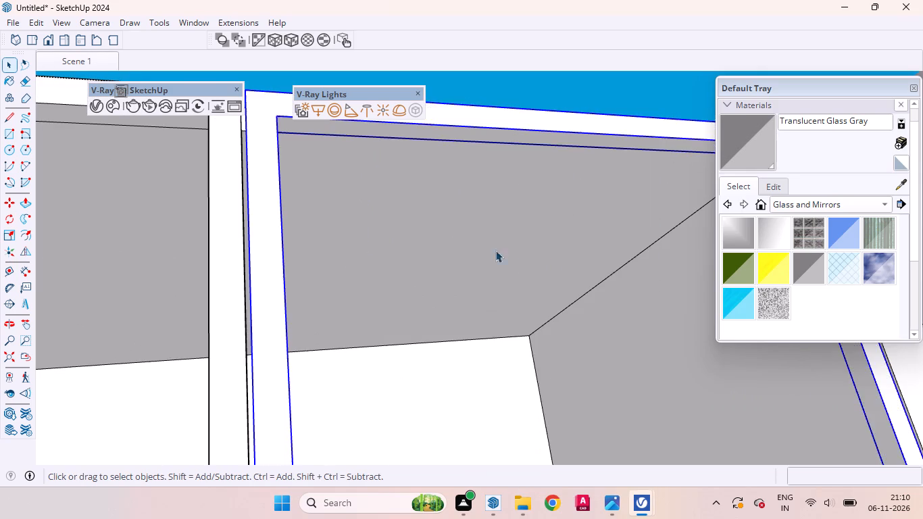
Select the front face and the bottom and side inner faces of the open compartment's left-hand door frame, with their edges.
scroll(443, 225, "down", 11)
middle_click_drag(469, 183, 469, 372)
scroll(472, 268, "down", 9)
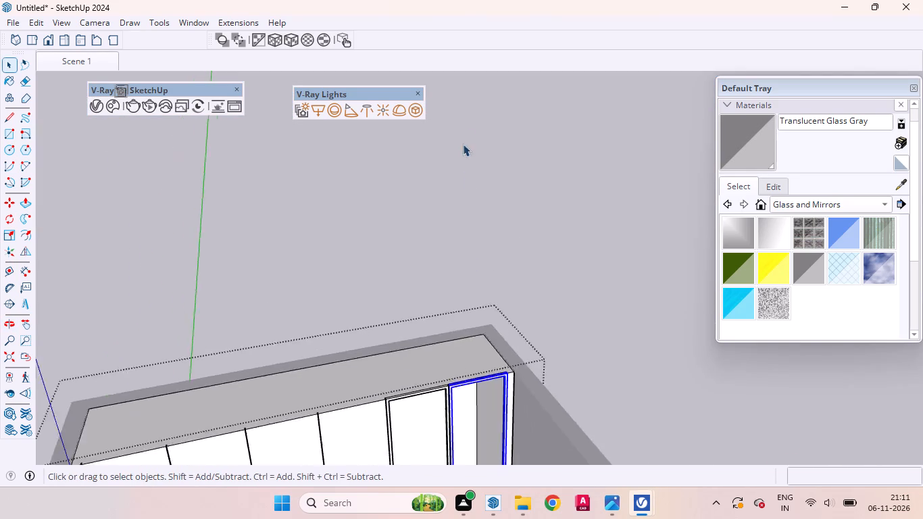
scroll(463, 144, "down", 9)
scroll(437, 446, "up", 5)
scroll(491, 407, "up", 9)
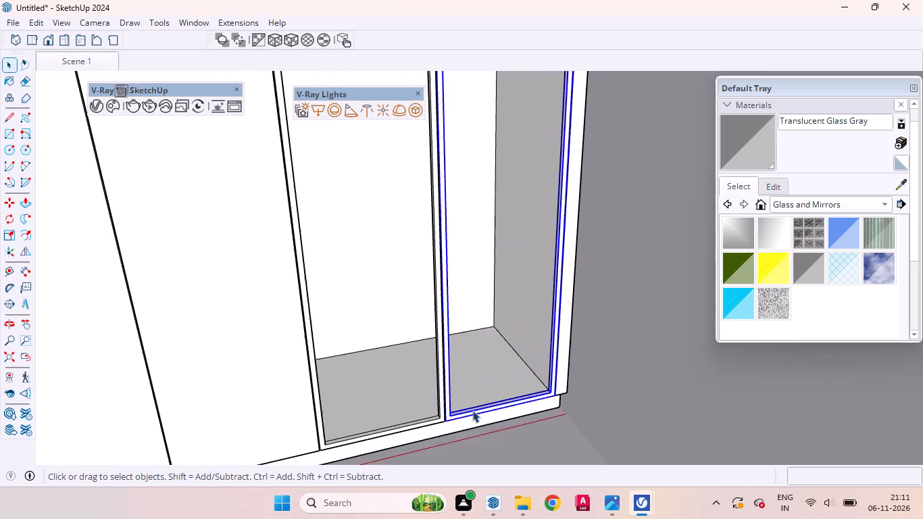
scroll(472, 410, "up", 13)
left_click(419, 402)
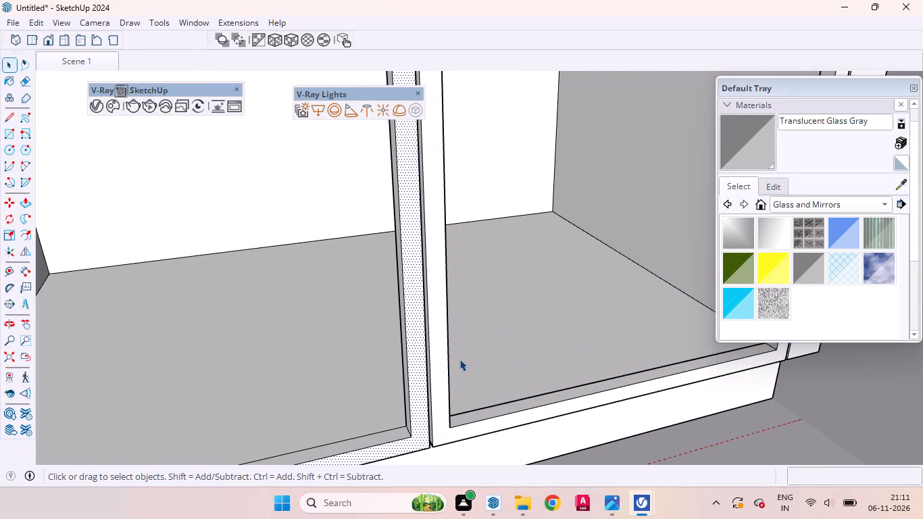
scroll(467, 389, "down", 3)
scroll(471, 388, "up", 1)
scroll(472, 387, "down", 14)
middle_click_drag(488, 362, 421, 398)
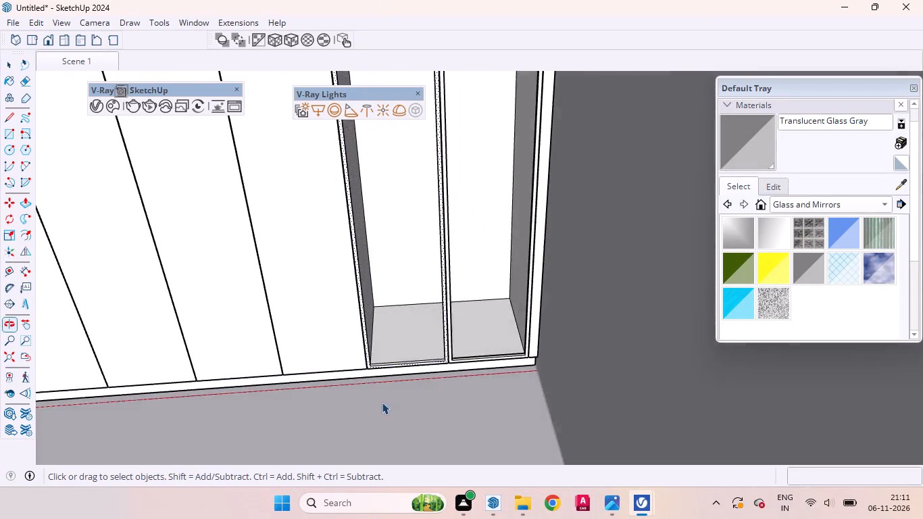
scroll(381, 401, "up", 15)
scroll(343, 340, "down", 1, "ctrl")
scroll(343, 339, "up", 4, "ctrl")
double_click(355, 326, "ctrl")
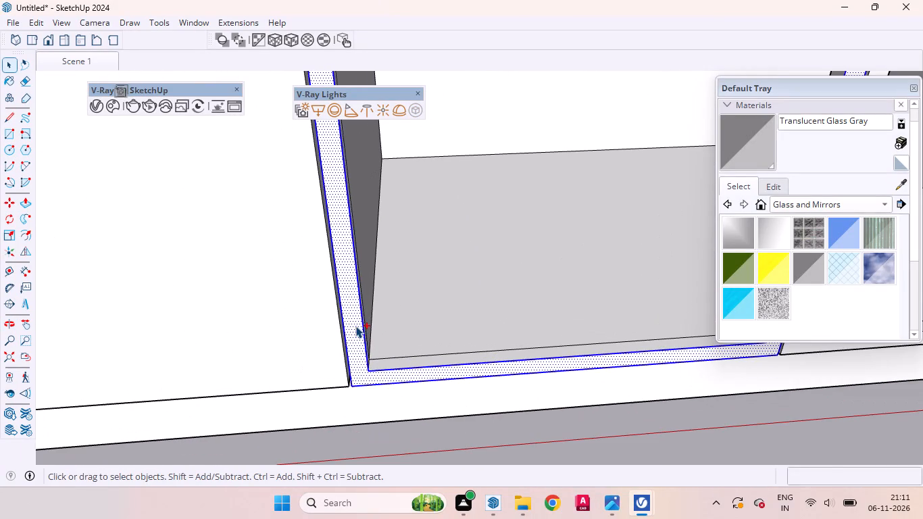
scroll(379, 387, "down", 4, "ctrl")
scroll(384, 375, "up", 15, "ctrl")
double_click(376, 372, "ctrl")
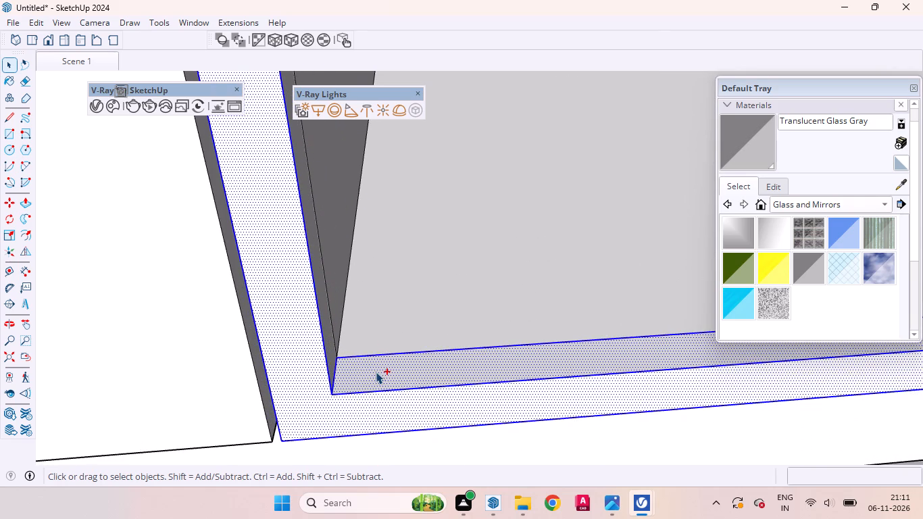
scroll(341, 362, "up", 1, "ctrl")
scroll(341, 362, "down", 1, "ctrl")
scroll(341, 362, "up", 7, "ctrl")
scroll(326, 353, "down", 1, "ctrl")
scroll(326, 353, "up", 1, "ctrl")
scroll(325, 351, "down", 1, "ctrl")
double_click(320, 338, "ctrl")
scroll(320, 337, "down", 8, "ctrl")
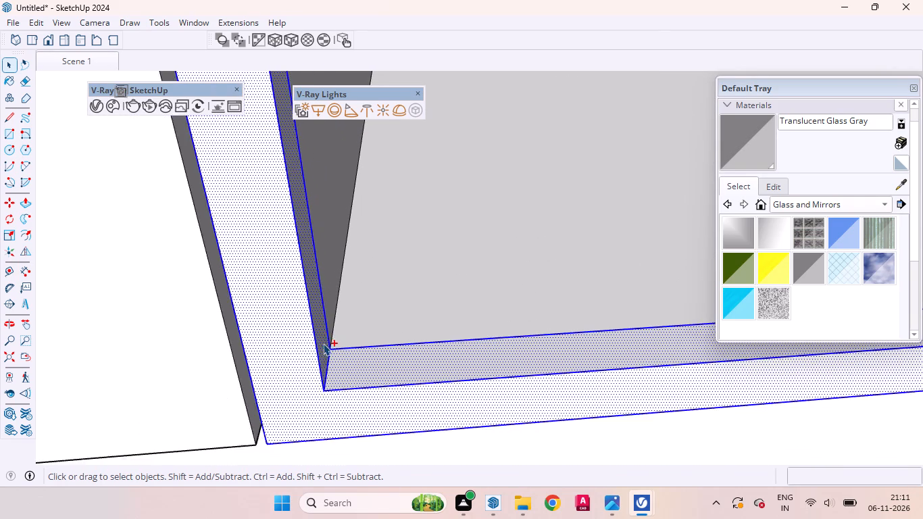
scroll(323, 343, "down", 15, "ctrl")
scroll(370, 355, "down", 6, "ctrl")
middle_click_drag(468, 360, 558, 354, "ctrl")
scroll(545, 317, "up", 14, "ctrl")
double_click(626, 338, "ctrl")
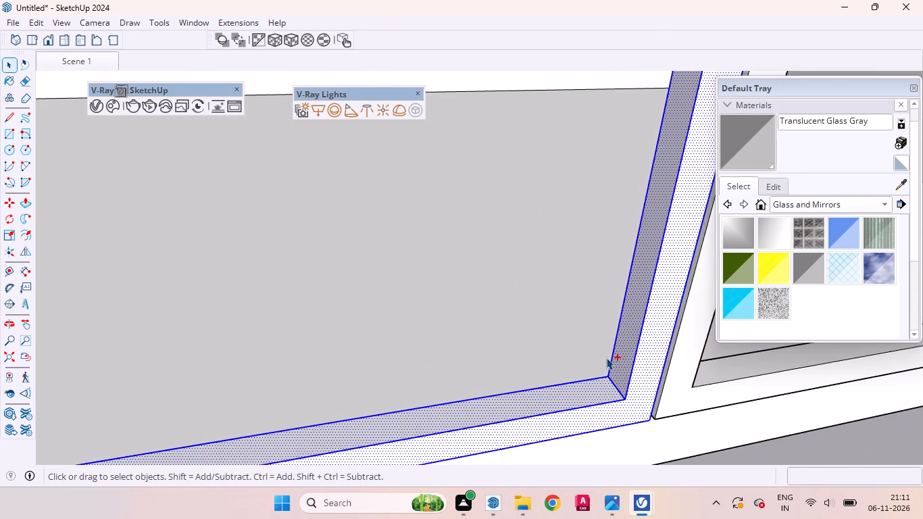
Add the left-hand door frame's top, side and bottom outer faces to the selection and make the selected faces into a group.
scroll(589, 376, "down", 12, "ctrl")
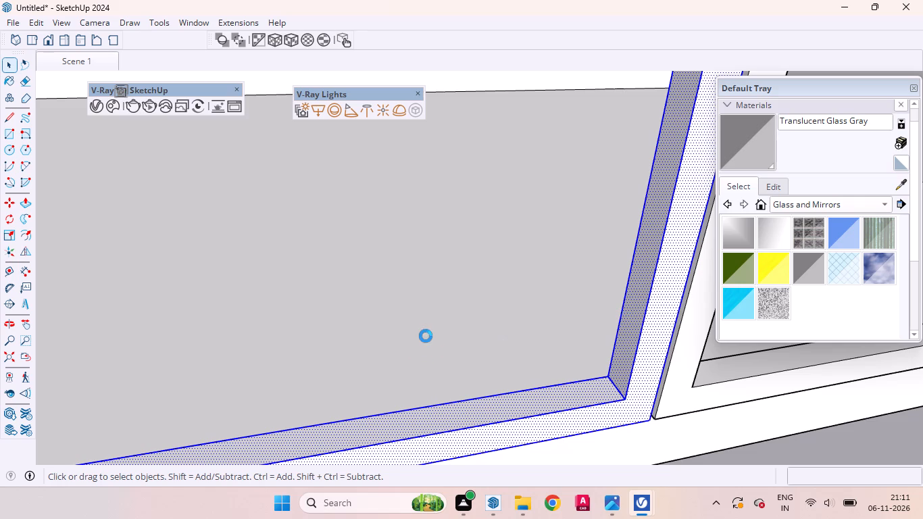
scroll(495, 238, "down", 5, "ctrl")
scroll(489, 302, "down", 20)
scroll(489, 302, "down", 5)
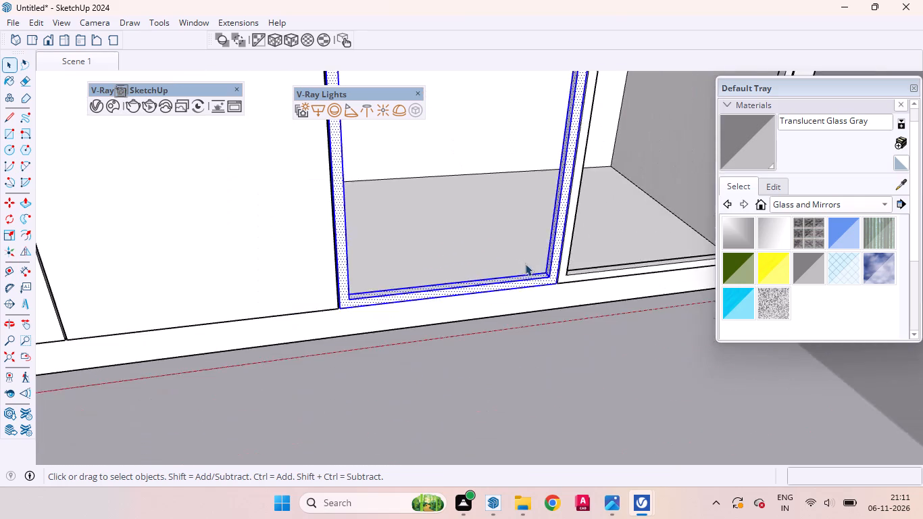
scroll(525, 264, "down", 18)
scroll(535, 138, "up", 4)
scroll(526, 111, "down", 1, "ctrl")
scroll(526, 111, "up", 7, "ctrl")
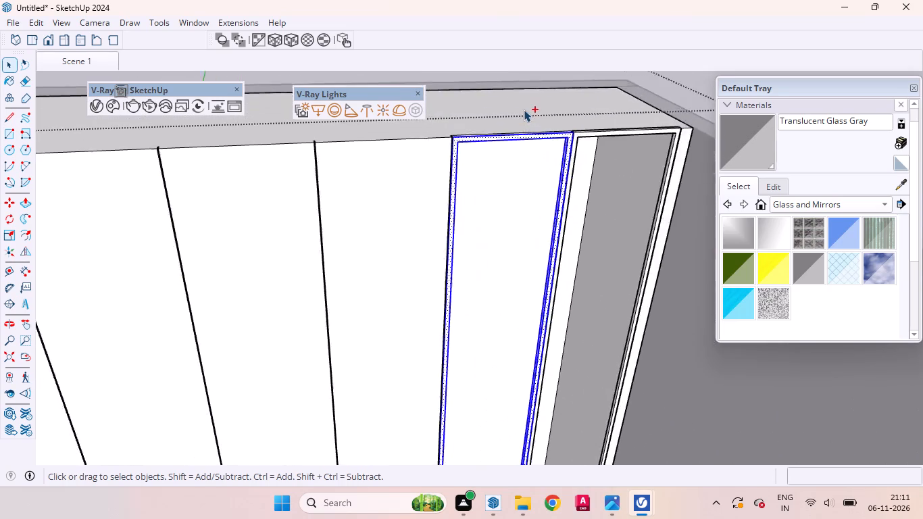
scroll(524, 109, "up", 6, "ctrl")
scroll(407, 210, "up", 5, "ctrl")
scroll(552, 278, "down", 6, "ctrl")
scroll(649, 227, "up", 5, "ctrl")
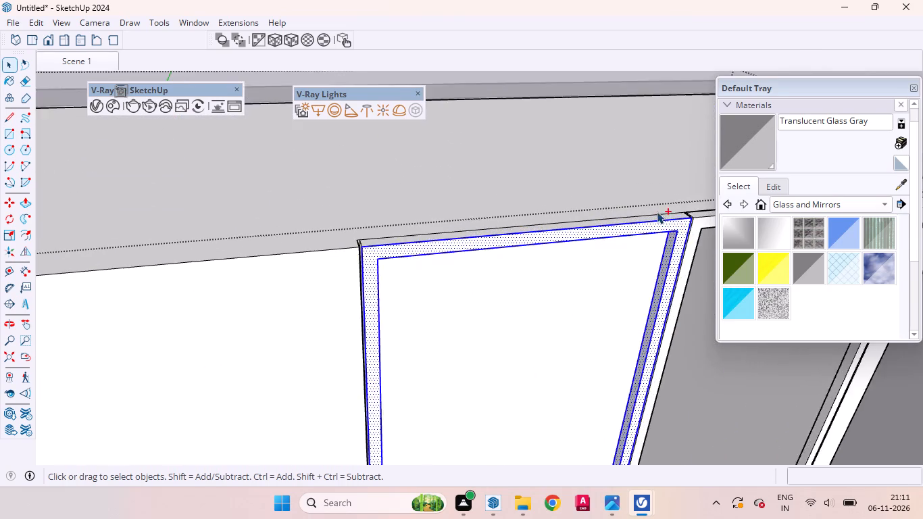
scroll(657, 212, "up", 14, "ctrl")
double_click(632, 236, "ctrl")
scroll(345, 240, "down", 11, "ctrl")
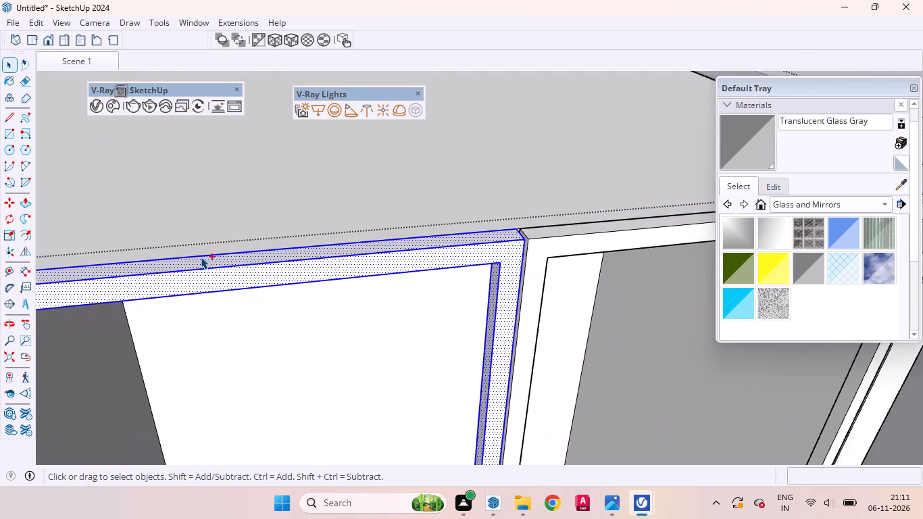
scroll(429, 247, "up", 5, "ctrl")
scroll(494, 232, "down", 1, "ctrl")
scroll(494, 232, "up", 4, "ctrl")
middle_click_drag(522, 263, 384, 308, "ctrl")
scroll(434, 264, "up", 4, "ctrl")
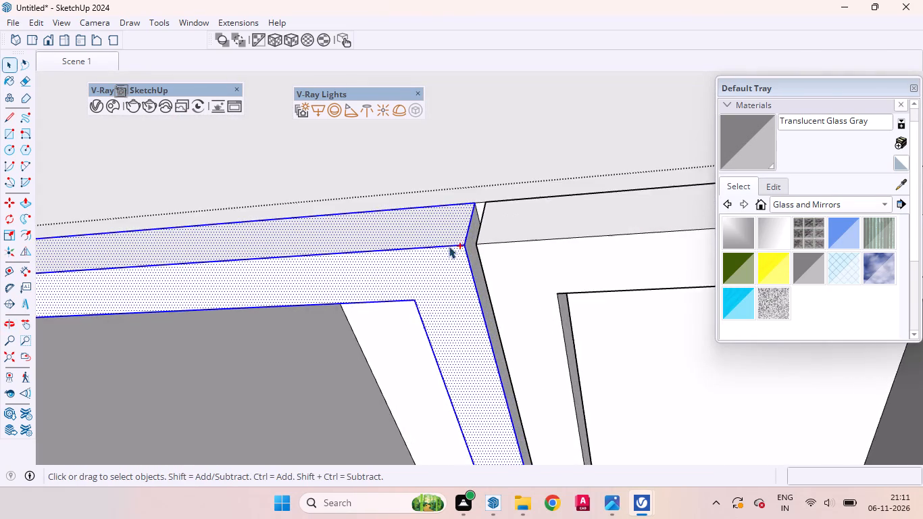
scroll(449, 246, "up", 14, "ctrl")
double_click(488, 247, "ctrl")
scroll(587, 190, "down", 4, "ctrl")
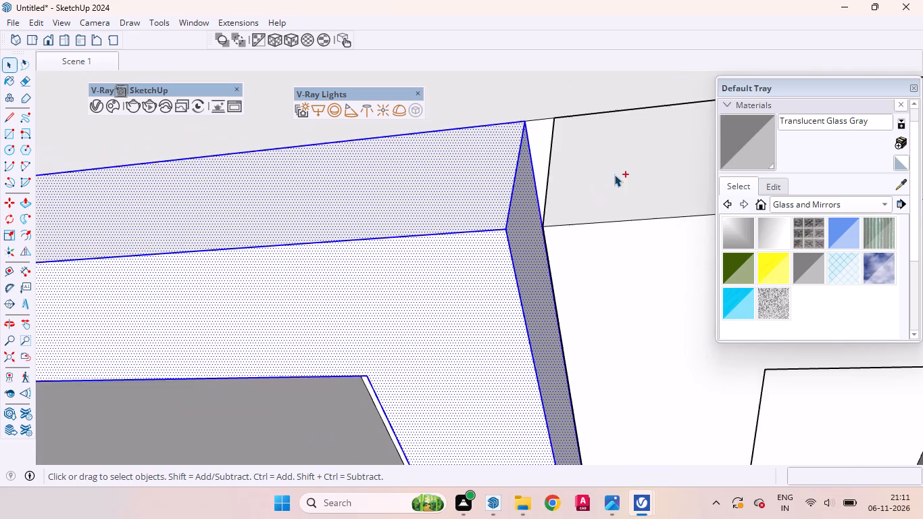
scroll(614, 174, "down", 17, "ctrl")
scroll(626, 146, "up", 1, "ctrl")
scroll(628, 147, "down", 18, "ctrl")
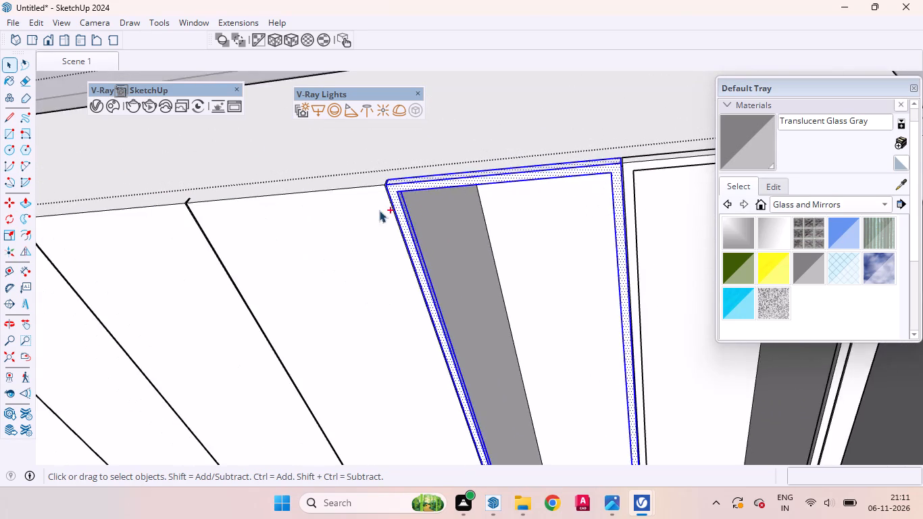
middle_click_drag(383, 207, 589, 228, "ctrl")
scroll(483, 247, "up", 20, "ctrl")
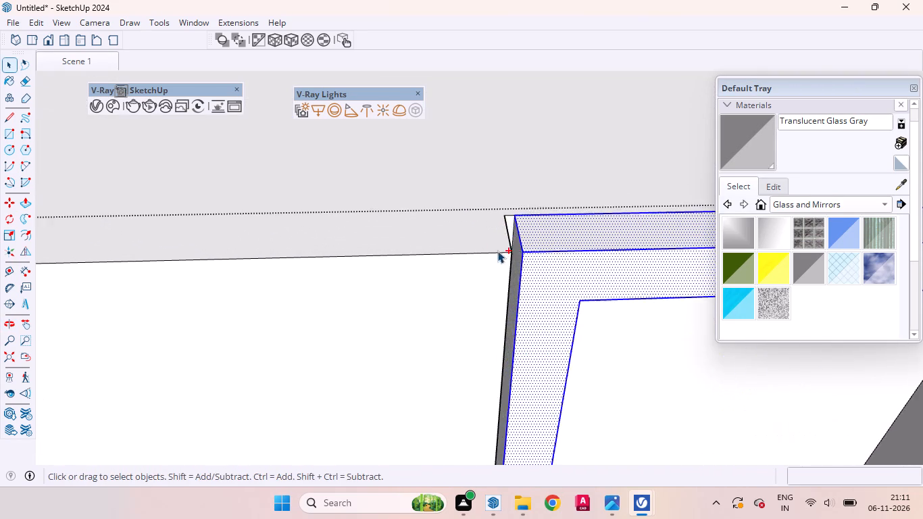
scroll(497, 251, "up", 10, "ctrl")
double_click(529, 255, "ctrl")
scroll(528, 255, "down", 13, "ctrl")
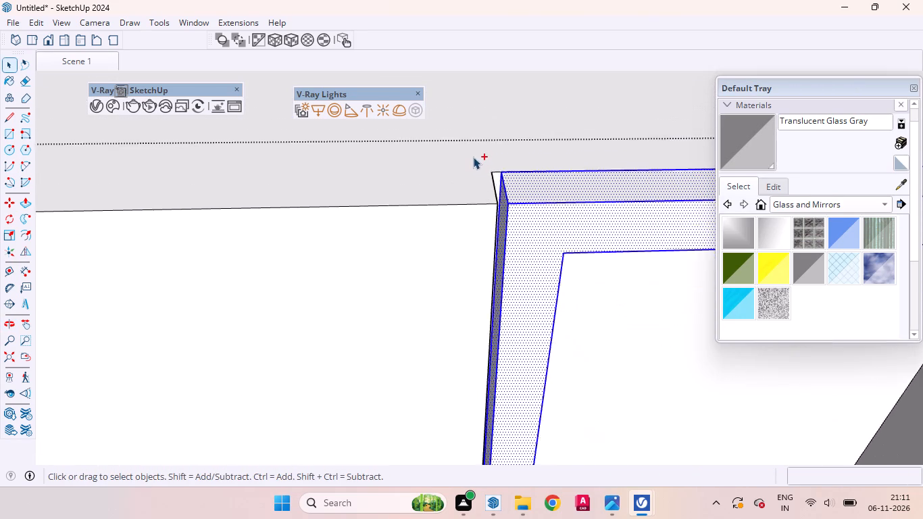
scroll(473, 157, "down", 11, "ctrl")
scroll(467, 156, "down", 10, "ctrl")
scroll(420, 164, "up", 1, "ctrl")
scroll(420, 164, "down", 8, "ctrl")
scroll(549, 145, "down", 1, "ctrl")
scroll(549, 145, "up", 6, "ctrl")
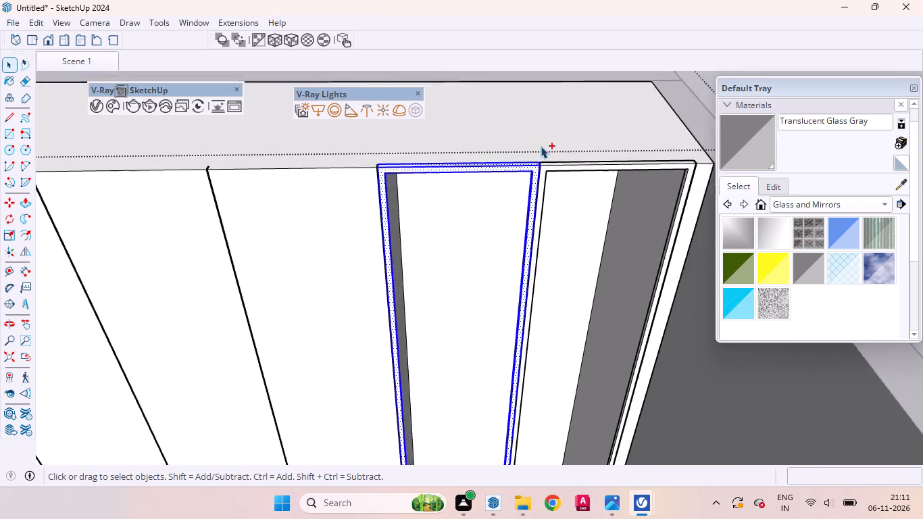
scroll(541, 146, "up", 18, "ctrl")
scroll(534, 192, "down", 13, "ctrl")
scroll(567, 125, "up", 1, "ctrl")
scroll(567, 125, "down", 6, "ctrl")
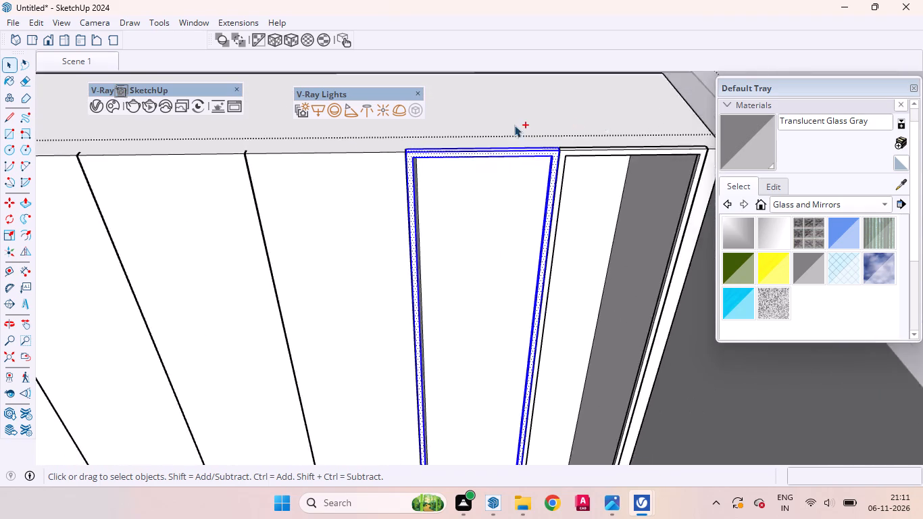
scroll(514, 125, "down", 10, "ctrl")
scroll(531, 370, "up", 19, "ctrl")
middle_click_drag(514, 358, 509, 351, "ctrl")
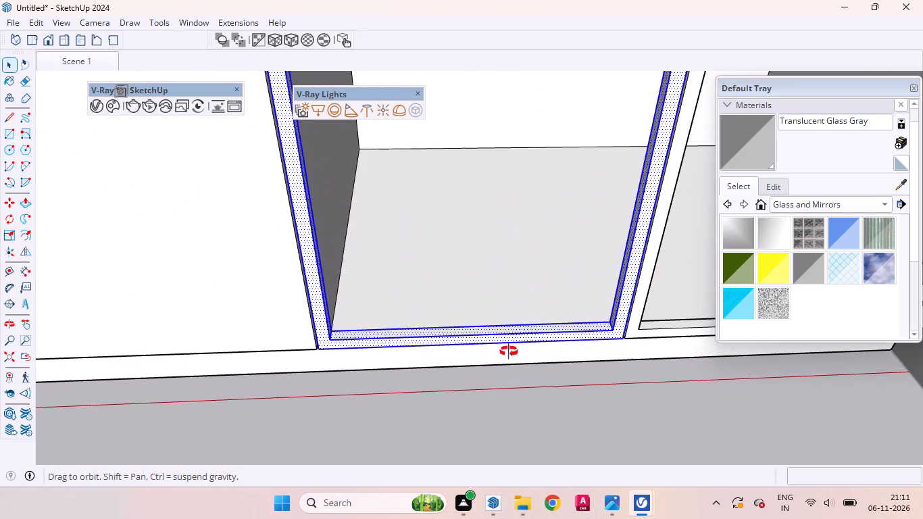
middle_click_drag(509, 351, 503, 134, "ctrl")
scroll(505, 449, "down", 5, "ctrl")
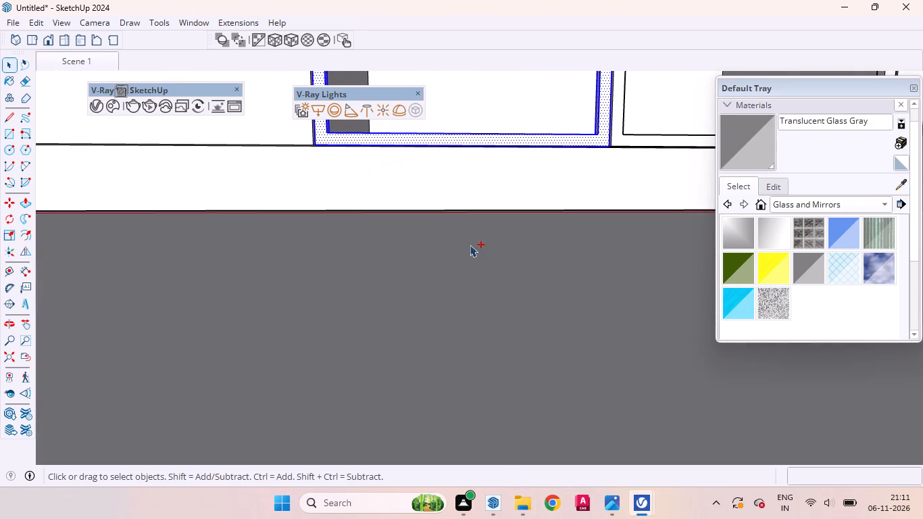
scroll(463, 173, "up", 10, "ctrl")
middle_click_drag(509, 136, 523, 44, "ctrl")
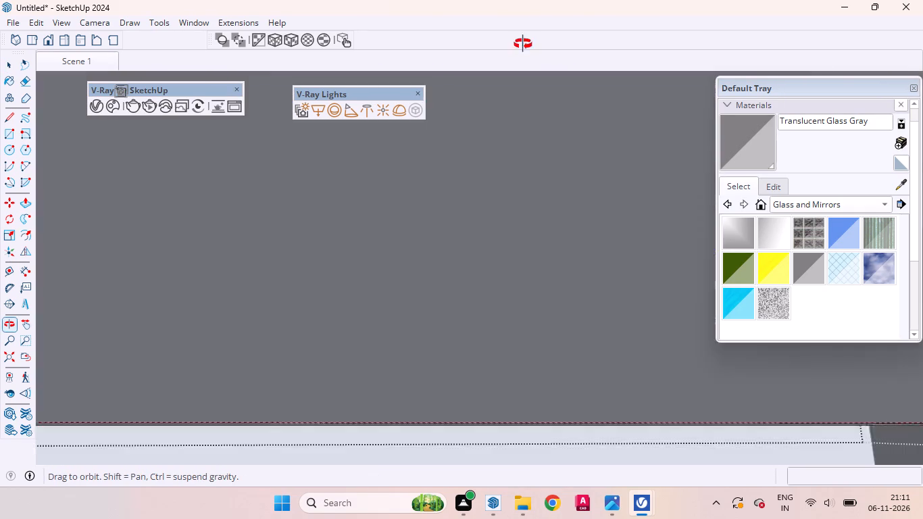
middle_click_drag(523, 44, 541, 122, "ctrl")
scroll(435, 272, "up", 14, "ctrl")
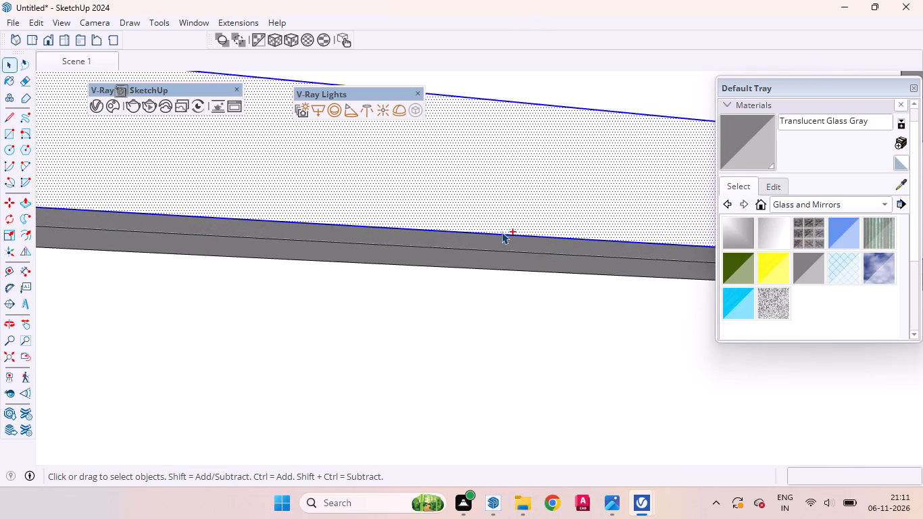
scroll(501, 232, "up", 5, "ctrl")
double_click(496, 248, "ctrl")
right_click(496, 248, "ctrl")
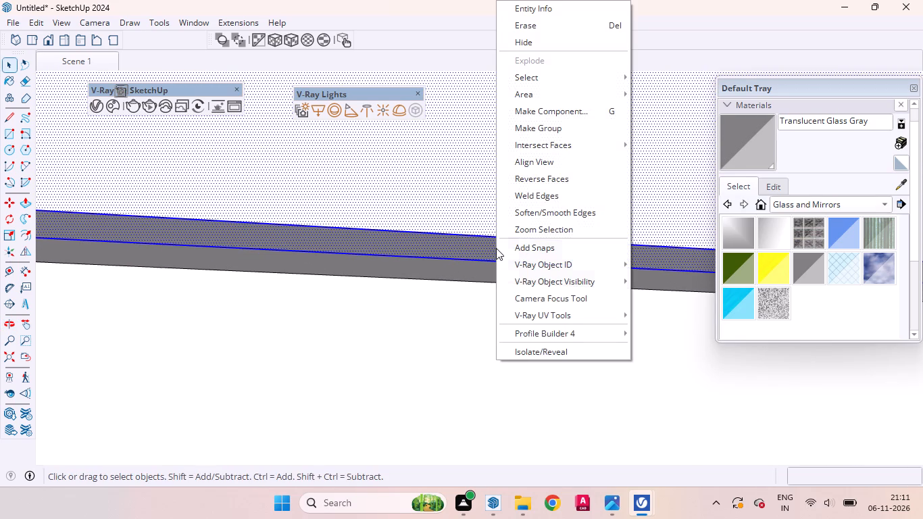
left_click(527, 135, "ctrl")
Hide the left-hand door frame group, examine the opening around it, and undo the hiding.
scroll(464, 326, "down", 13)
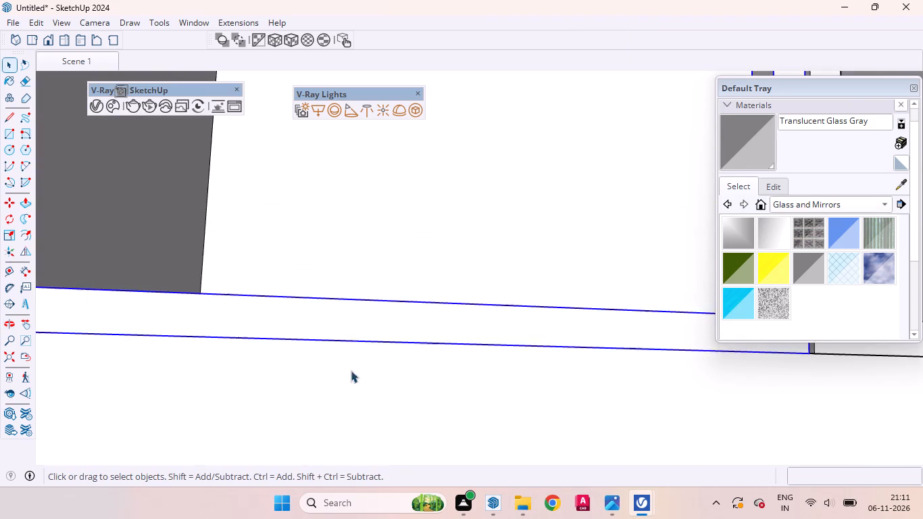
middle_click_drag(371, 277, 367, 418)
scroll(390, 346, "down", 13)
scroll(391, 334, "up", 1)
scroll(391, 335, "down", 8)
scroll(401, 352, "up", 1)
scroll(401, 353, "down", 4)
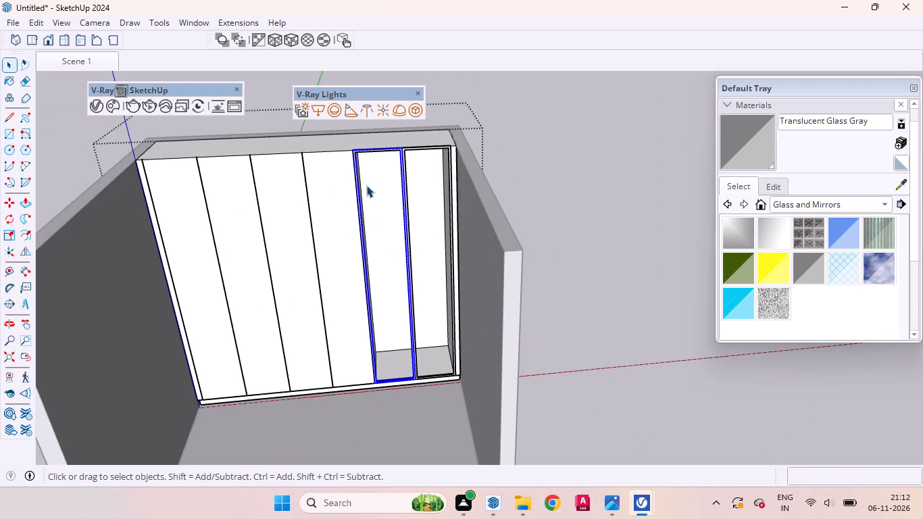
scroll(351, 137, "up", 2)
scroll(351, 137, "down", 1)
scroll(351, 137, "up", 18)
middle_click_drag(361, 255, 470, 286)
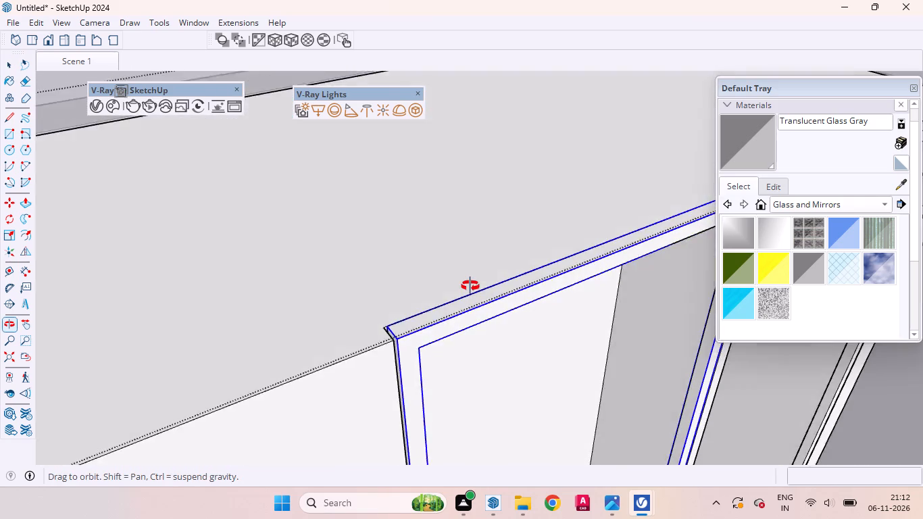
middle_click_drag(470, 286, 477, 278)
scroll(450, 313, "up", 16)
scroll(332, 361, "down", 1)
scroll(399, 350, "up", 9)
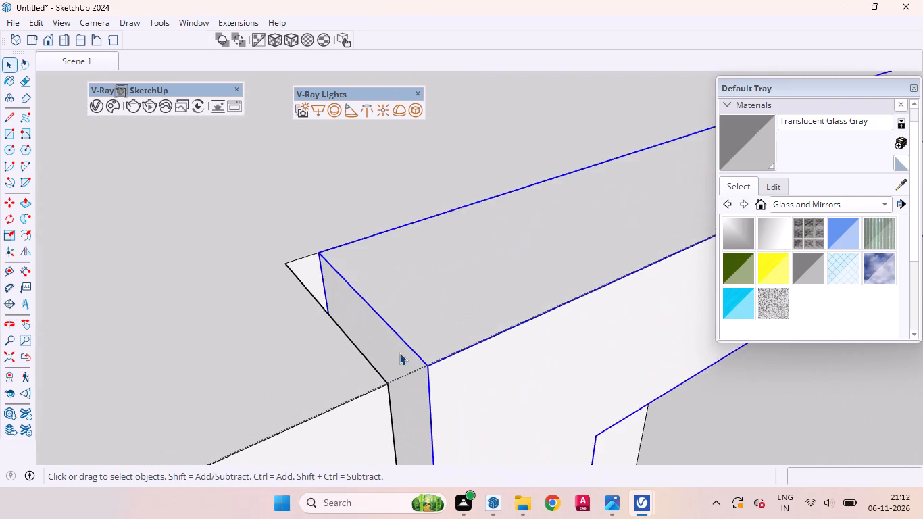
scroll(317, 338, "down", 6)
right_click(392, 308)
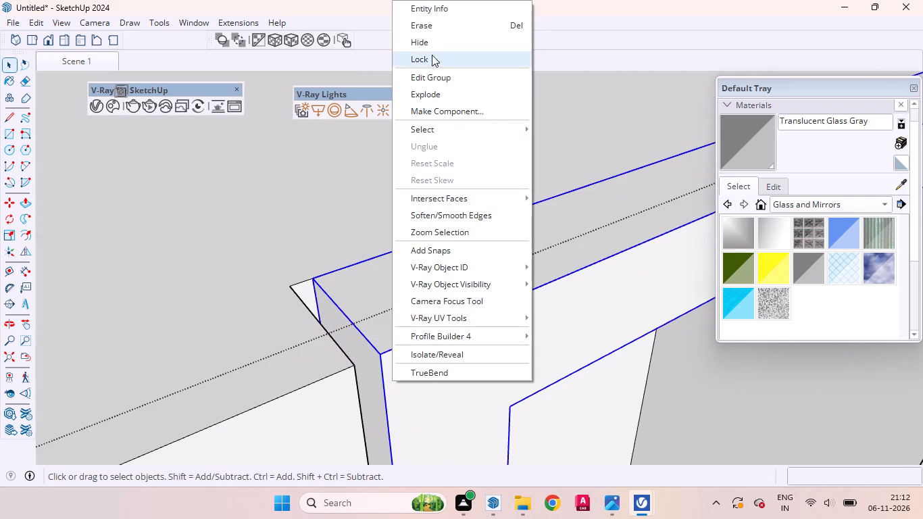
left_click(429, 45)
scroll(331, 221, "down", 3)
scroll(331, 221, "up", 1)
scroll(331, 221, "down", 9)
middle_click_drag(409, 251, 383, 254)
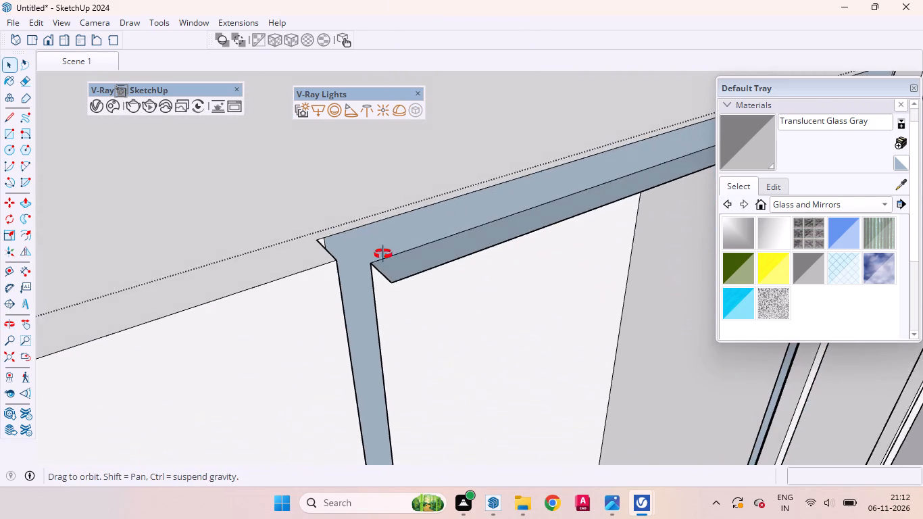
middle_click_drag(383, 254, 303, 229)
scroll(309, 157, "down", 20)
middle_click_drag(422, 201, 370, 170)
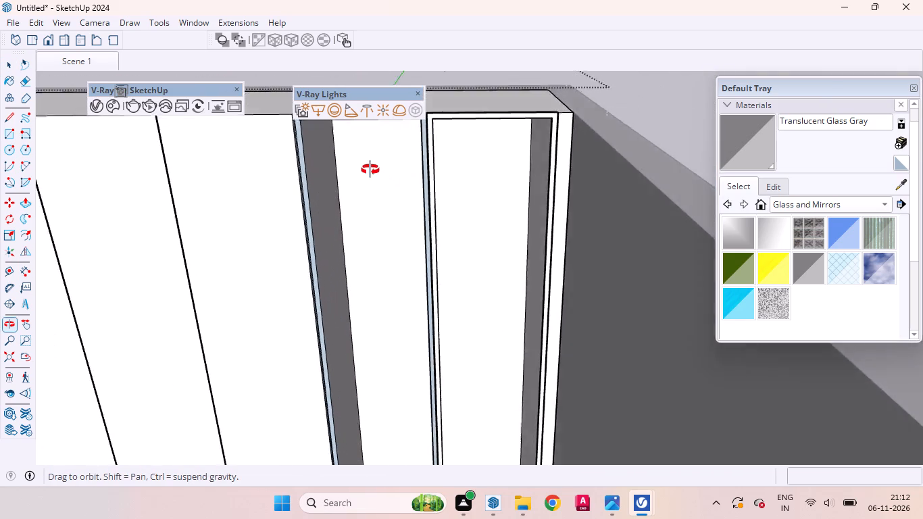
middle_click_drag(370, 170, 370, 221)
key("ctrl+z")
Hide the open compartment's right-hand door frame group.
scroll(402, 179, "up", 4)
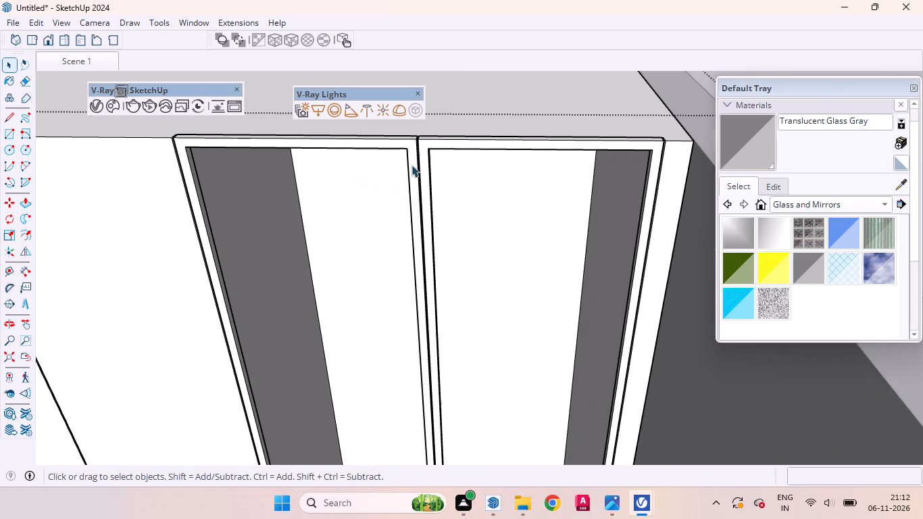
left_click(427, 151)
right_click(426, 151)
left_click(465, 42)
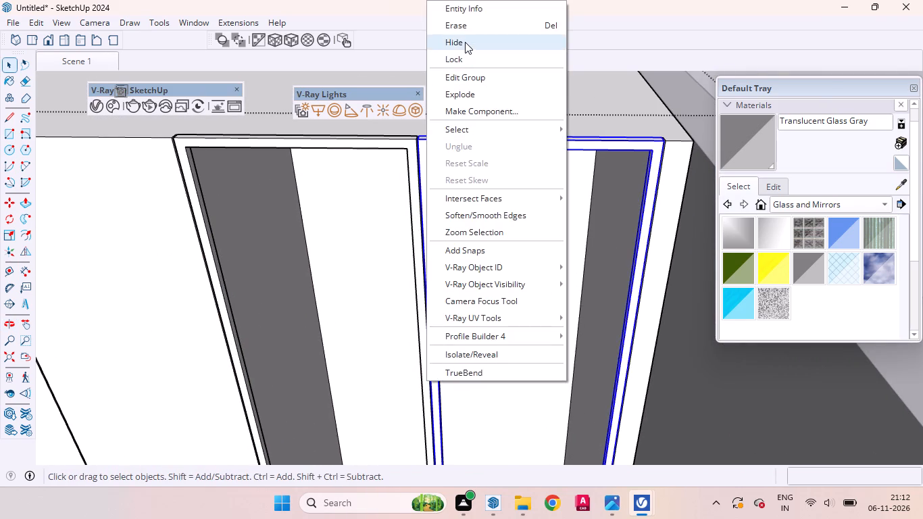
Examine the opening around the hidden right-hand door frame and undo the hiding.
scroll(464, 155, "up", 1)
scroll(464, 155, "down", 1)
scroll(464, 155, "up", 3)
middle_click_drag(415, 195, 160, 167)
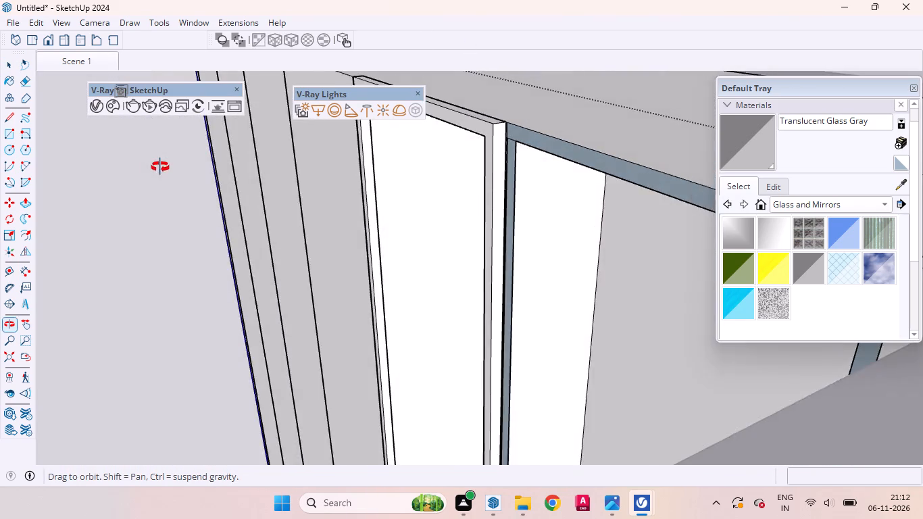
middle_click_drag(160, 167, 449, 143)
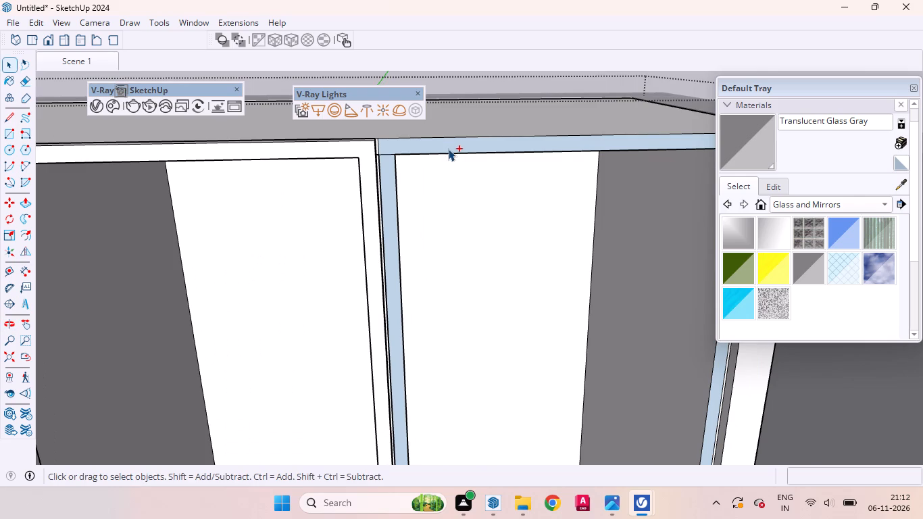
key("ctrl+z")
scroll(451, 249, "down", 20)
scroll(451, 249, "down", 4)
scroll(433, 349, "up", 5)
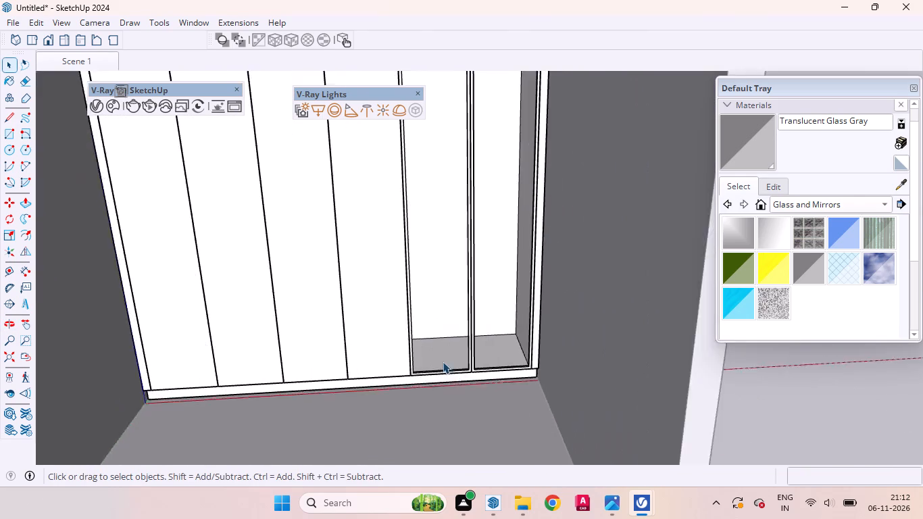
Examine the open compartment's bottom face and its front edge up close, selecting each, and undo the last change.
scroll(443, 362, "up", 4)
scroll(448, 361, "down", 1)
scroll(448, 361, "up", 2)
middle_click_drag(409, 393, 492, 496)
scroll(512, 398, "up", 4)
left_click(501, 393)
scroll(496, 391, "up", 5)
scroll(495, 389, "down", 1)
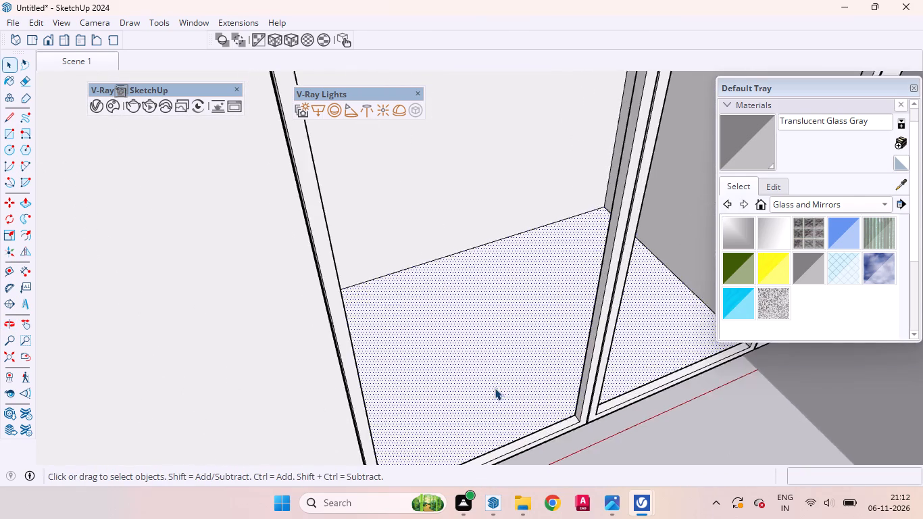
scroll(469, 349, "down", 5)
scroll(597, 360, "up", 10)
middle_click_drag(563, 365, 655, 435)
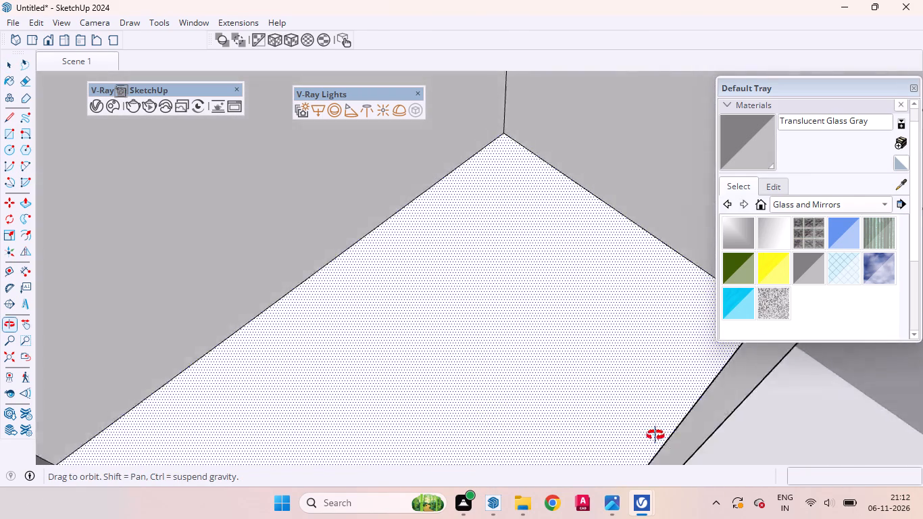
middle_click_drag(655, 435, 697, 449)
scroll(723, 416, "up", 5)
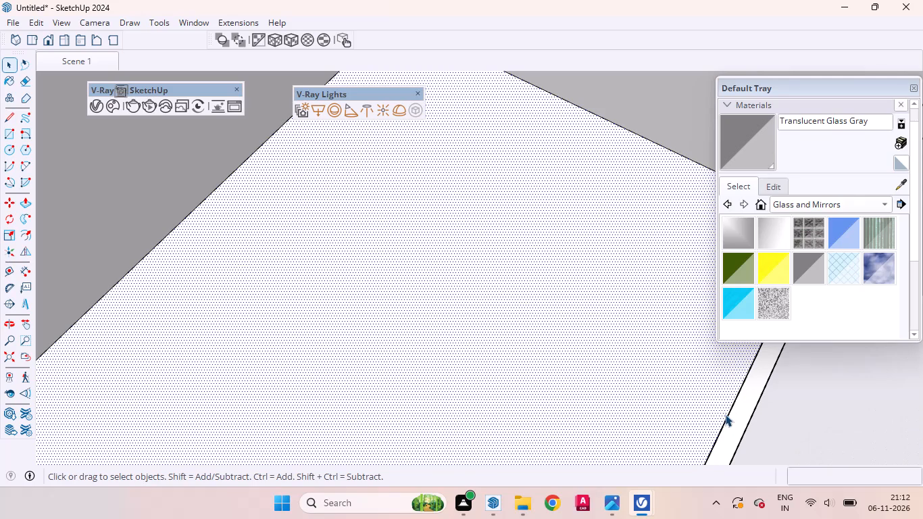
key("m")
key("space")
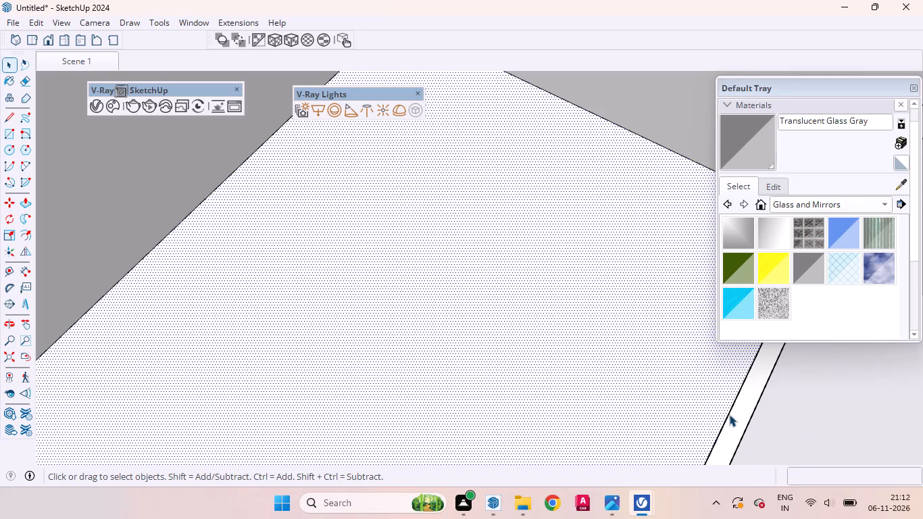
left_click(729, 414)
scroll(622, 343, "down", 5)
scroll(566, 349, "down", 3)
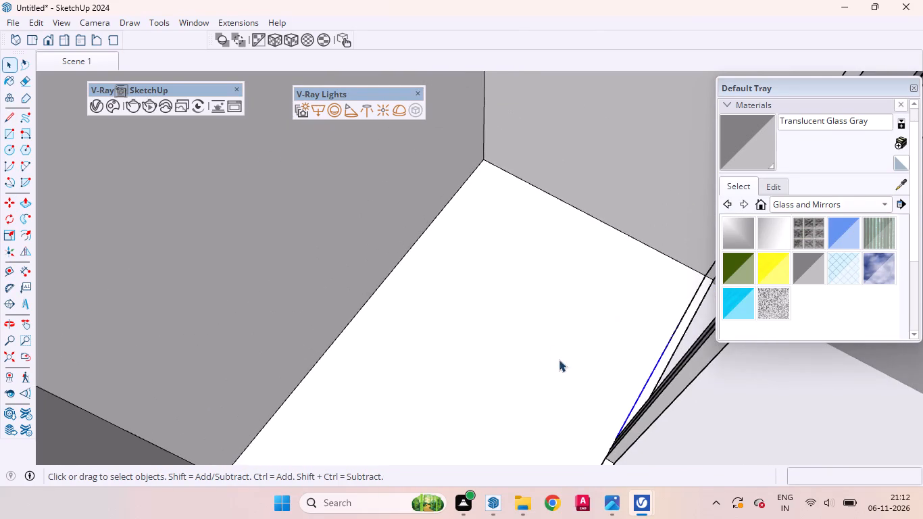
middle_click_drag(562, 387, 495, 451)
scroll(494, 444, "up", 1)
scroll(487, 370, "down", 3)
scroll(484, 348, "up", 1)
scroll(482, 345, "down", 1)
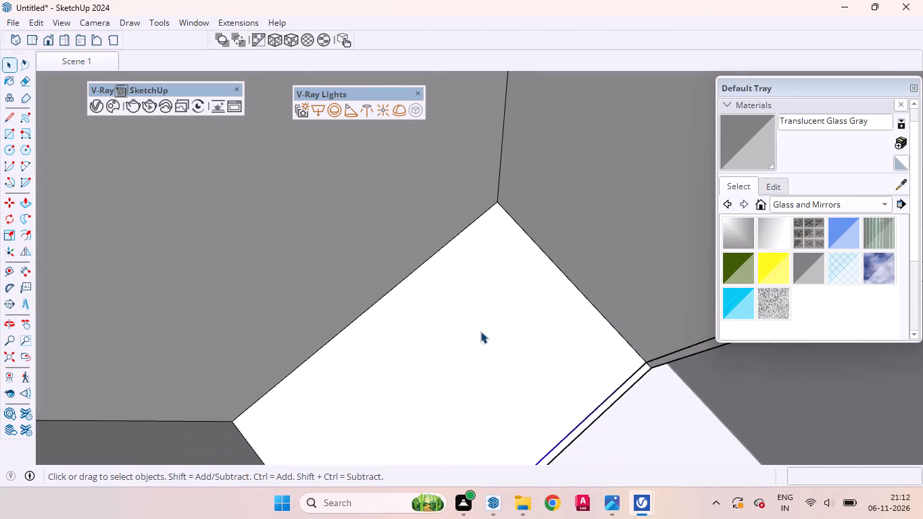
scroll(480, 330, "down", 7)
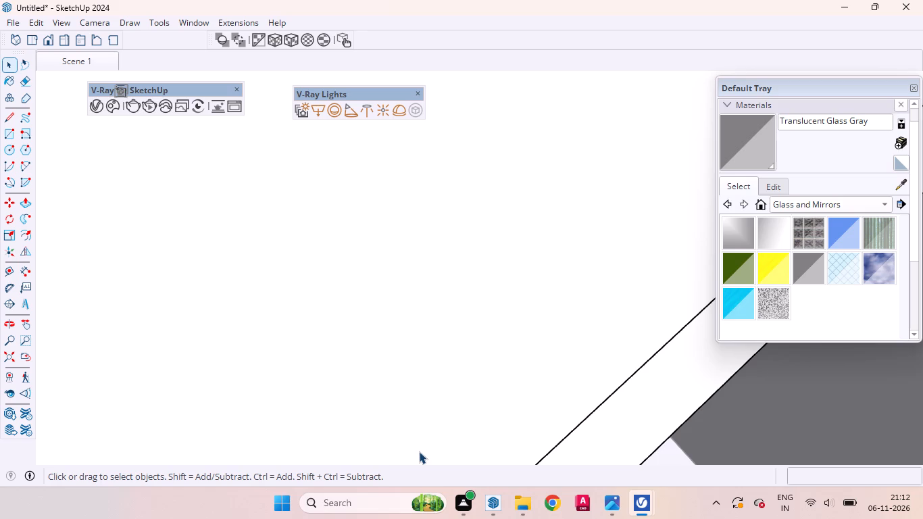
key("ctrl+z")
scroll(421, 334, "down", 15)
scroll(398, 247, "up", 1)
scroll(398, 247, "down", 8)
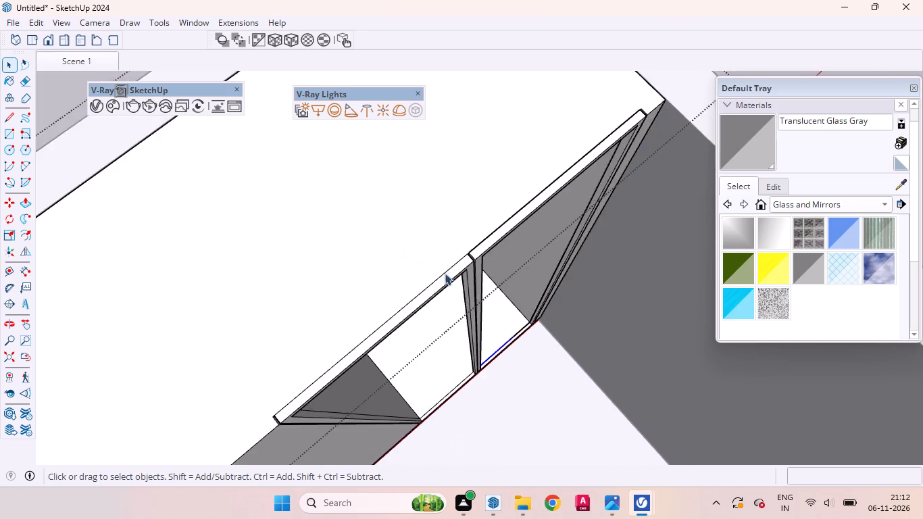
Select the open compartment's bottom face and place a guide line 1" inward from its front edge.
middle_click_drag(481, 320, 432, 262)
scroll(410, 333, "up", 4)
left_click(394, 361)
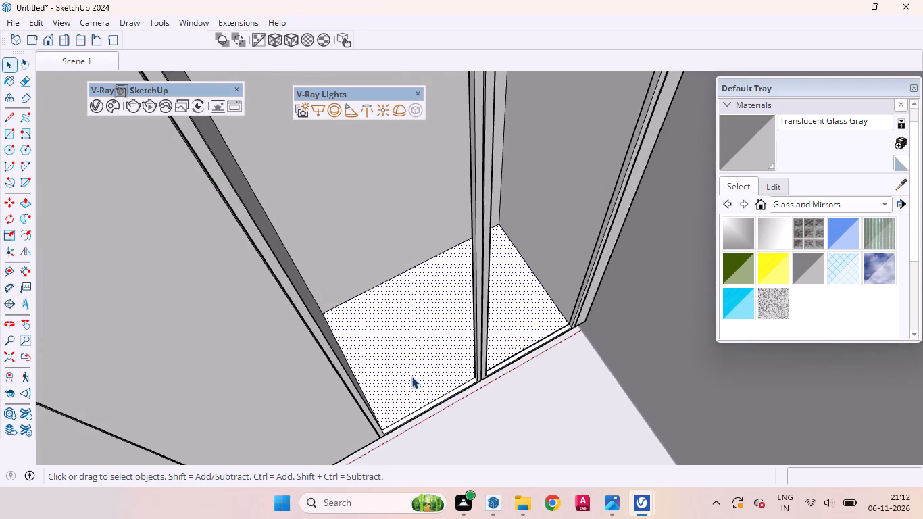
scroll(414, 380, "up", 4)
key("l")
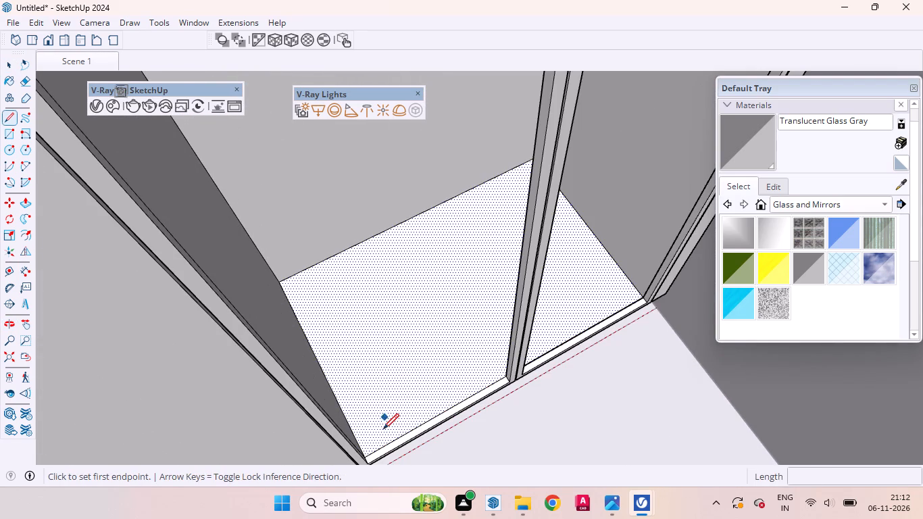
key("space")
key("t")
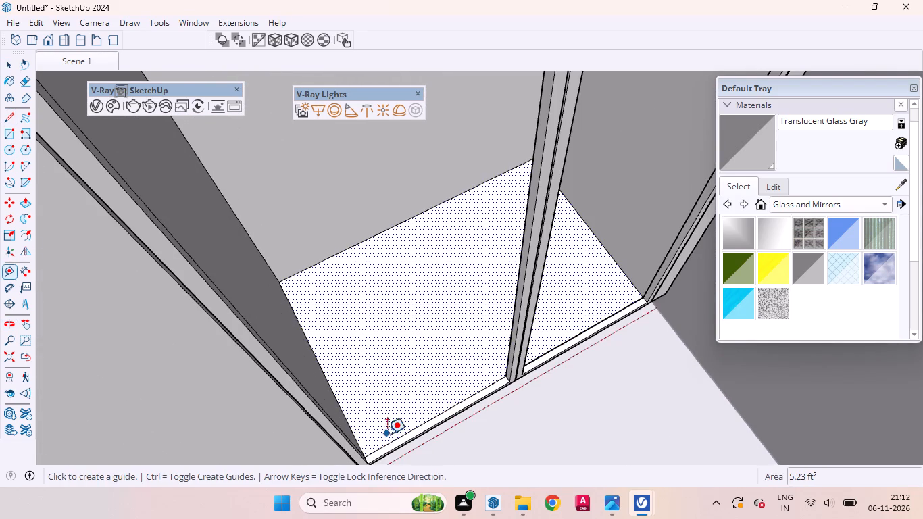
scroll(388, 434, "up", 5)
left_click(416, 430)
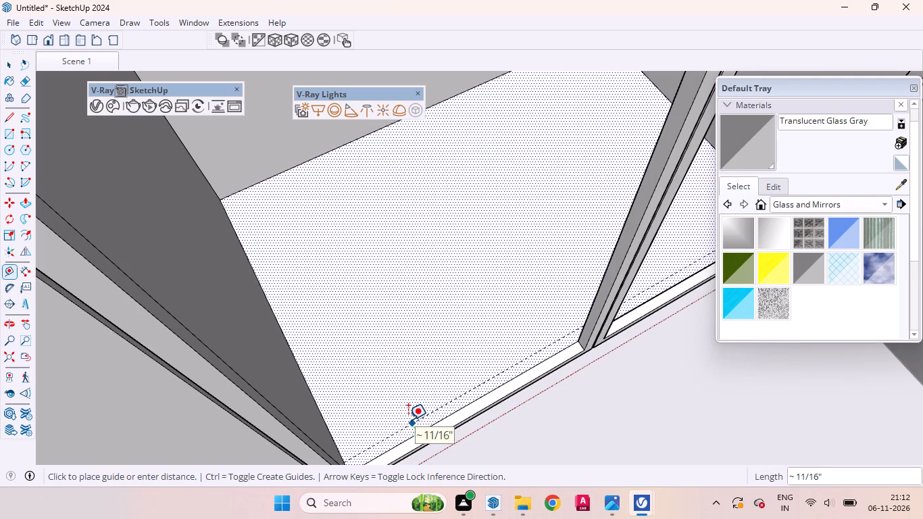
key("1")
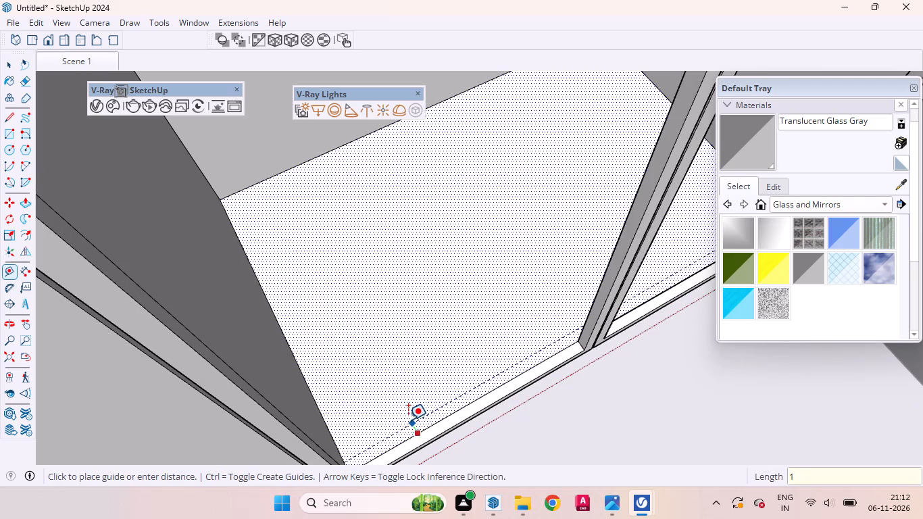
key("Return")
key("space")
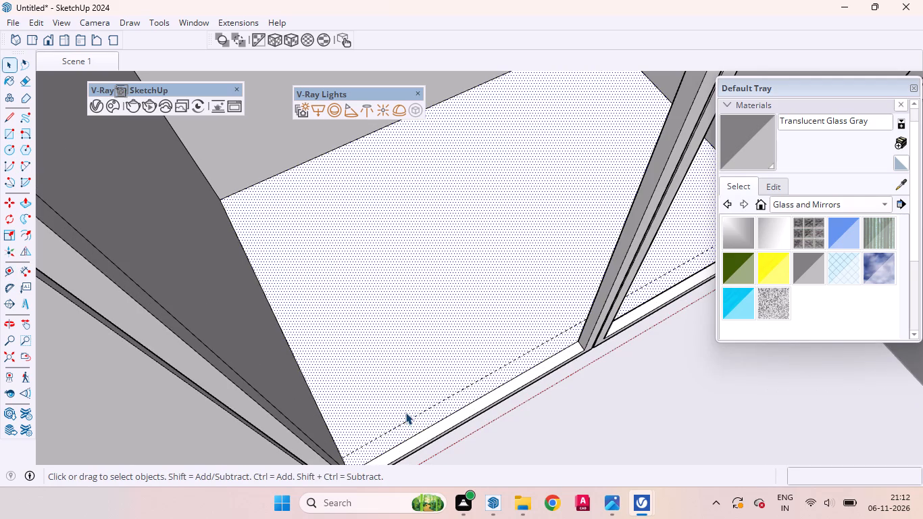
Draw a 1' 9 1/8" by about 2' 10" rectangle on the compartment's bottom face, from its back corner to the guide line.
scroll(403, 318, "down", 20)
scroll(403, 318, "down", 8)
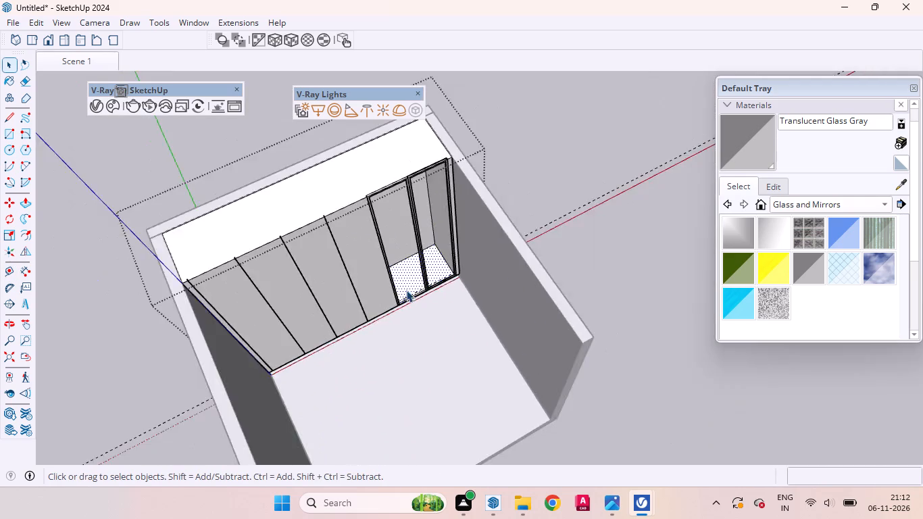
scroll(406, 290, "down", 5)
right_click(512, 201)
left_click(477, 190)
scroll(404, 262, "up", 10)
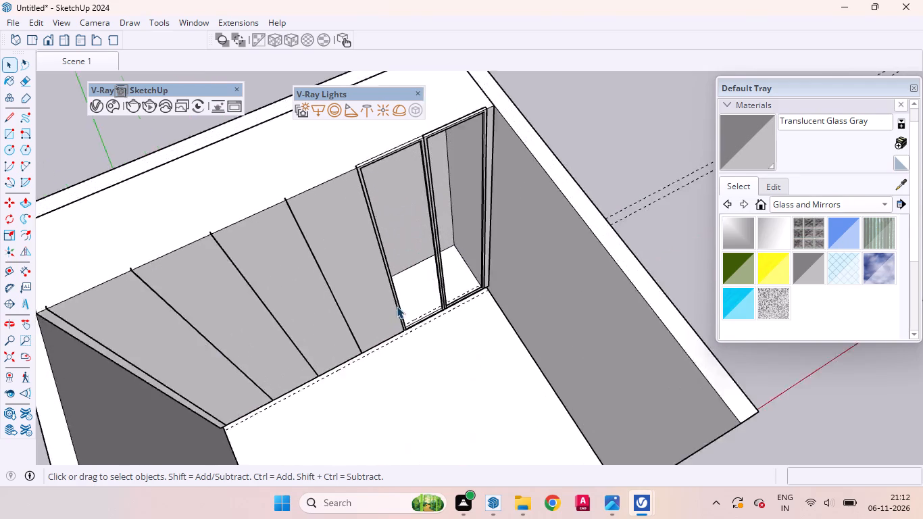
scroll(397, 306, "up", 6)
left_click(426, 314)
double_click(426, 310)
left_click(424, 301)
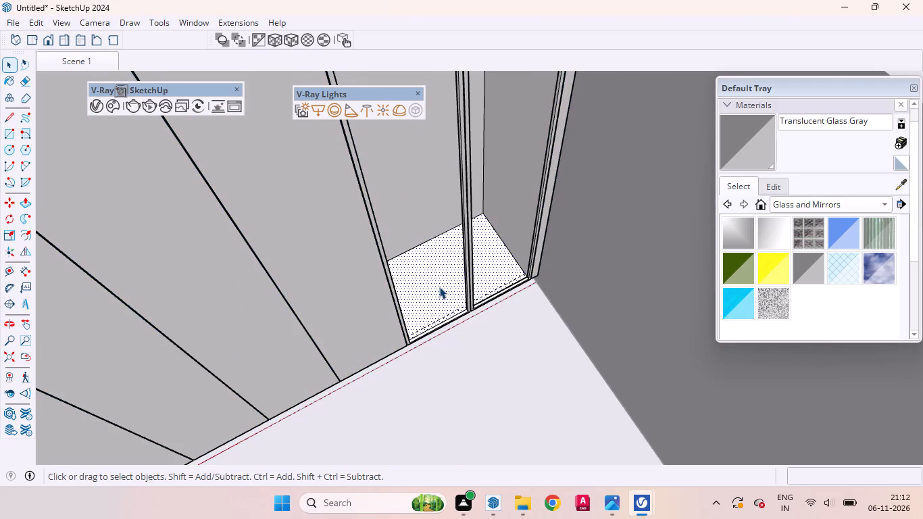
key("r")
scroll(464, 246, "up", 5)
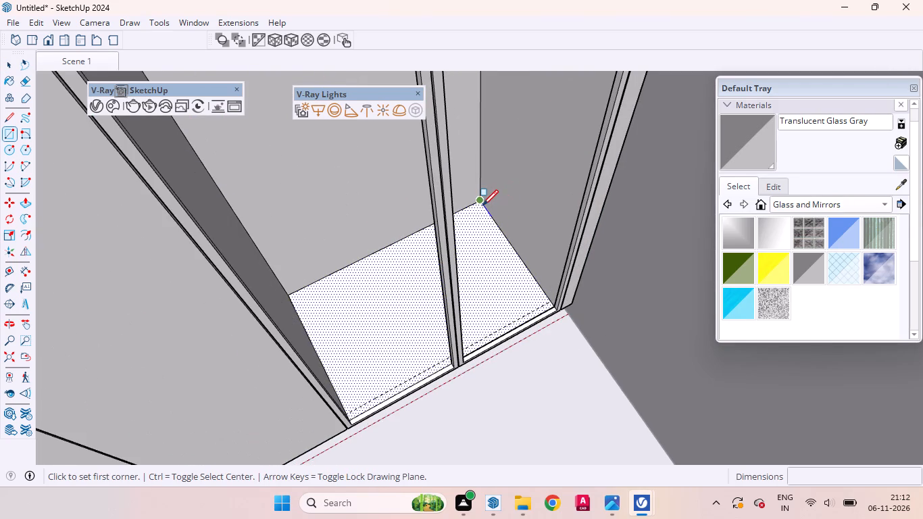
left_click(482, 205)
scroll(376, 392, "up", 4)
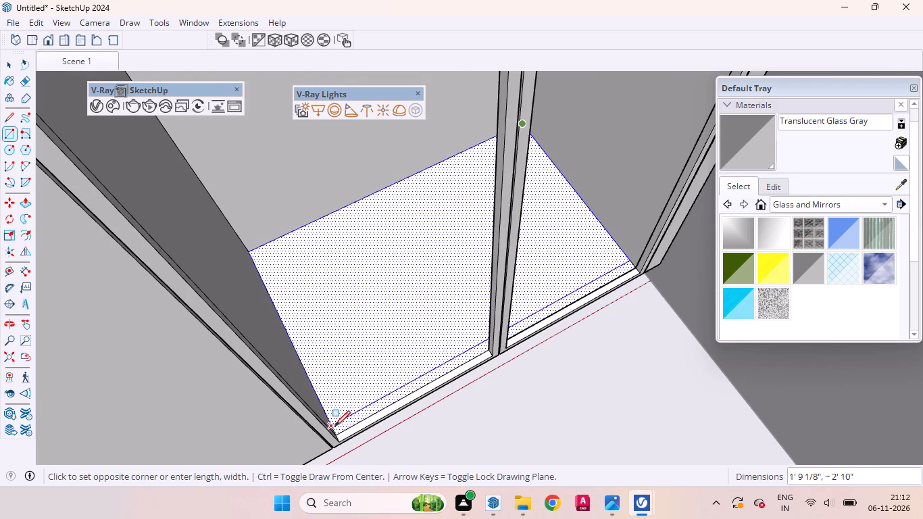
left_click(334, 421)
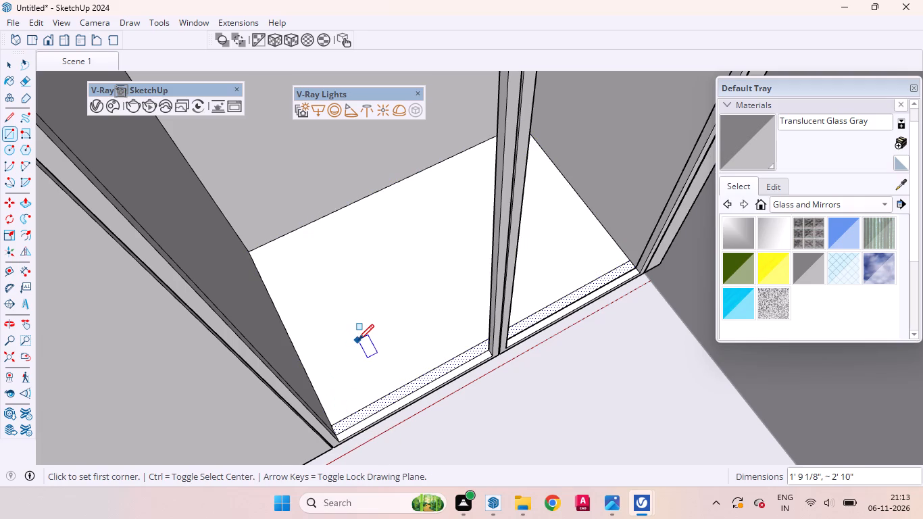
key("space")
Copy the rectangular bottom face about 1' 5 1/16" straight up inside the open compartment.
left_click(361, 338)
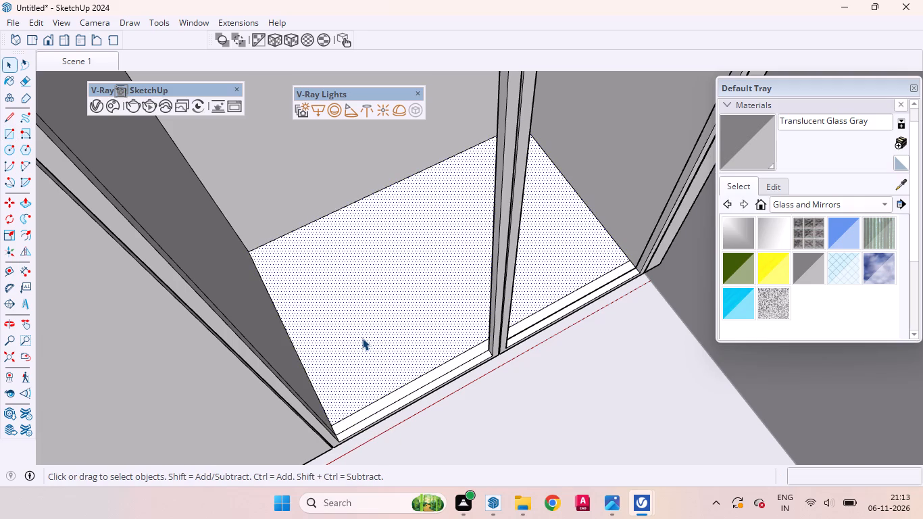
key("m")
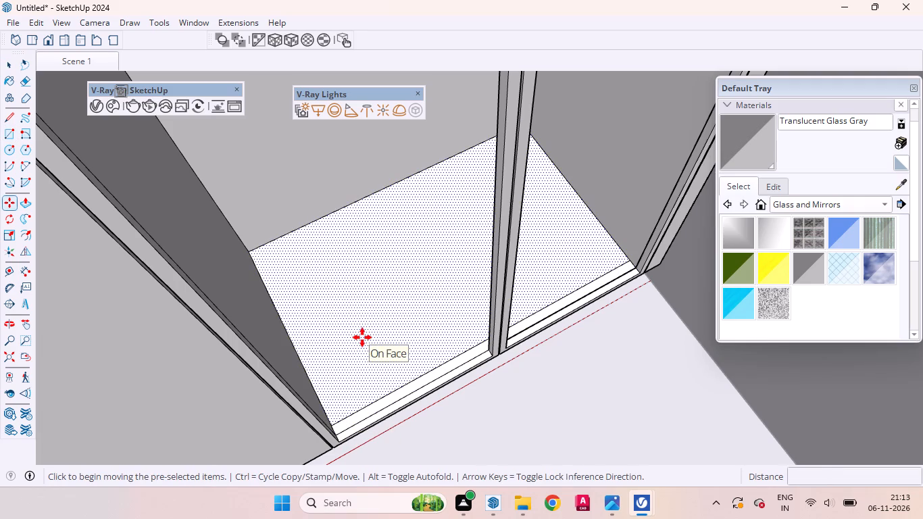
left_click(251, 253)
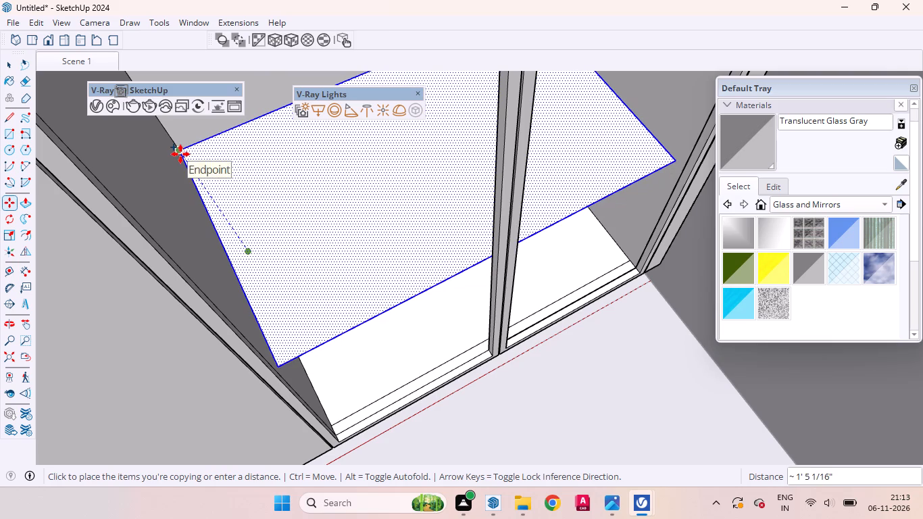
left_click(180, 154)
middle_click_drag(274, 303, 179, 239)
scroll(259, 301, "down", 13)
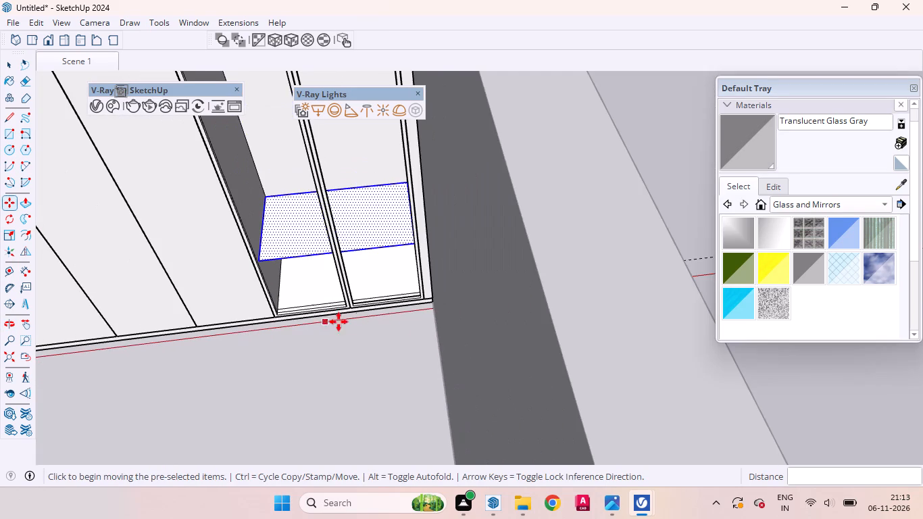
key("space")
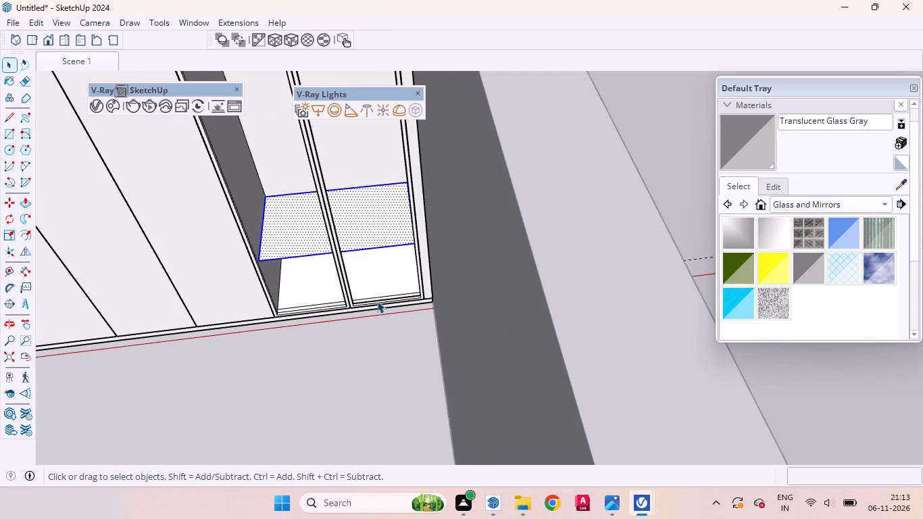
Make the copied face a group, push/pull it 18 mm into a shelf, and leave group editing.
right_click(277, 237)
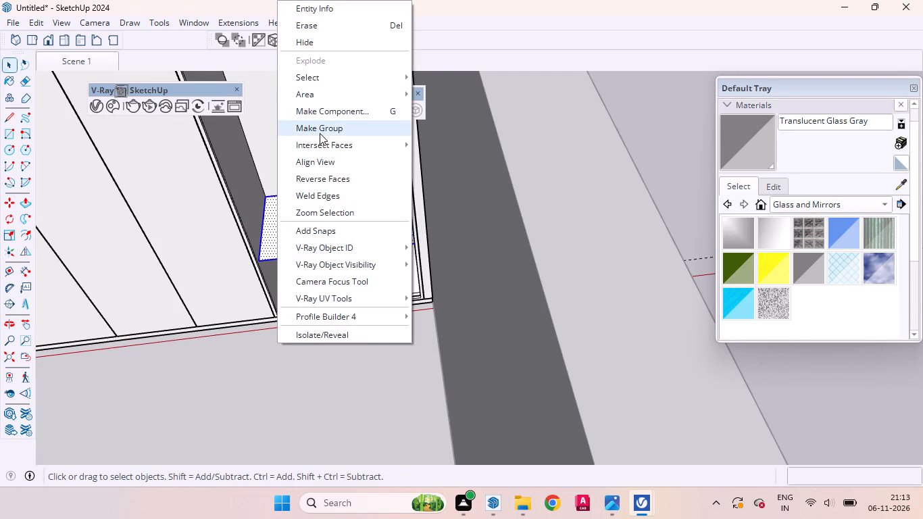
left_click(319, 133)
triple_click(309, 222)
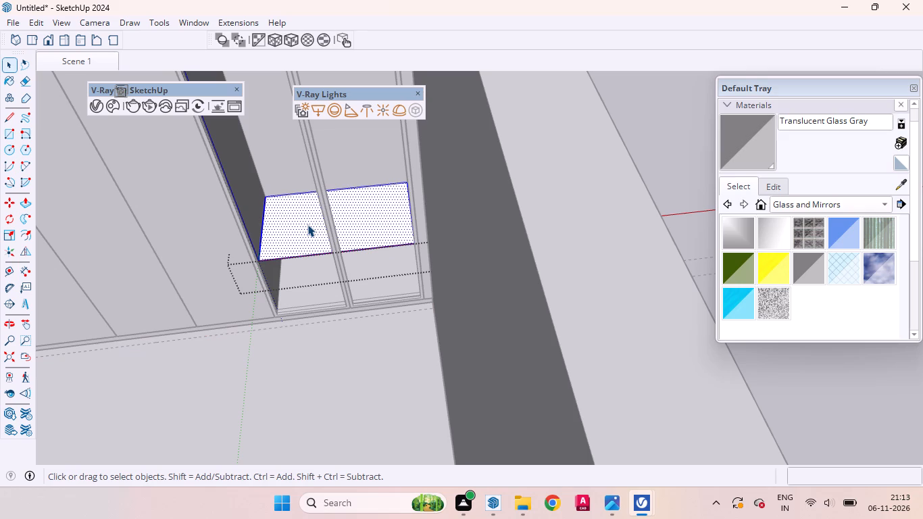
key("p")
left_click(307, 224)
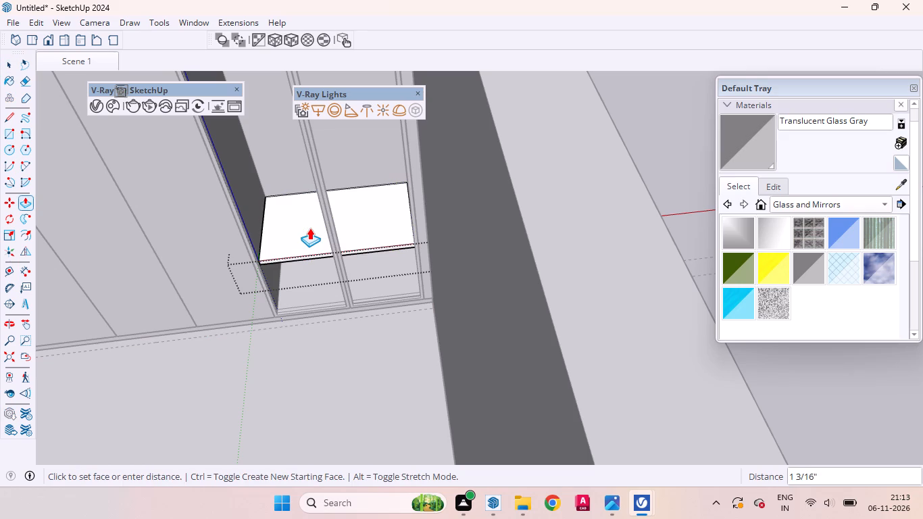
type("18mm")
key("Return")
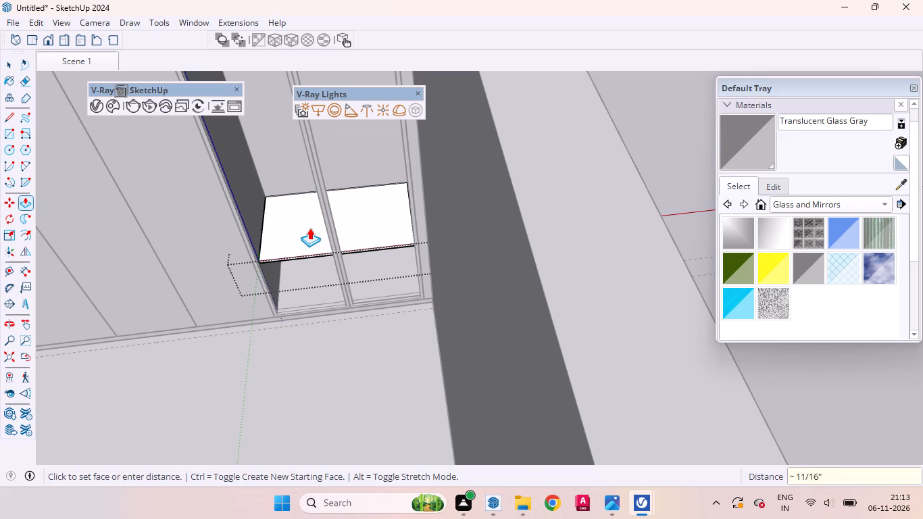
key("space")
scroll(381, 327, "down", 11)
scroll(402, 304, "up", 1)
scroll(427, 264, "down", 4)
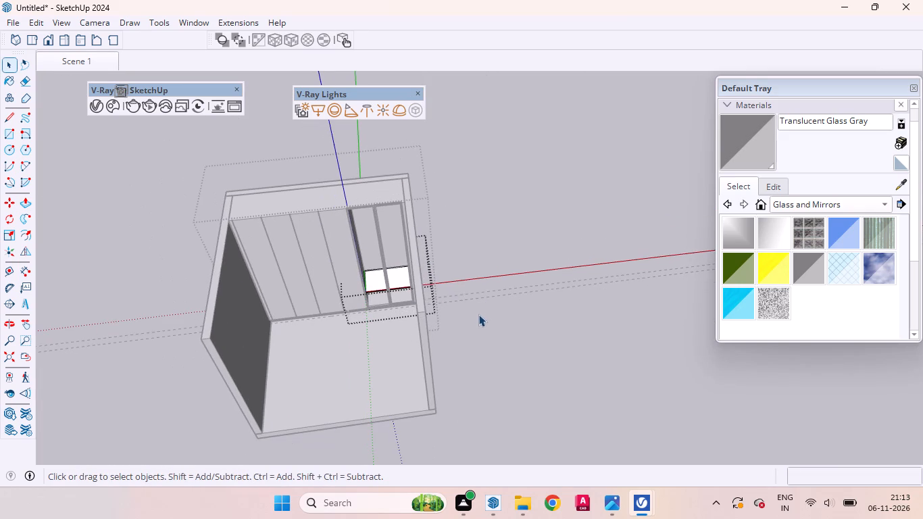
left_click(478, 314)
scroll(376, 278, "up", 17)
middle_click_drag(400, 332, 445, 329)
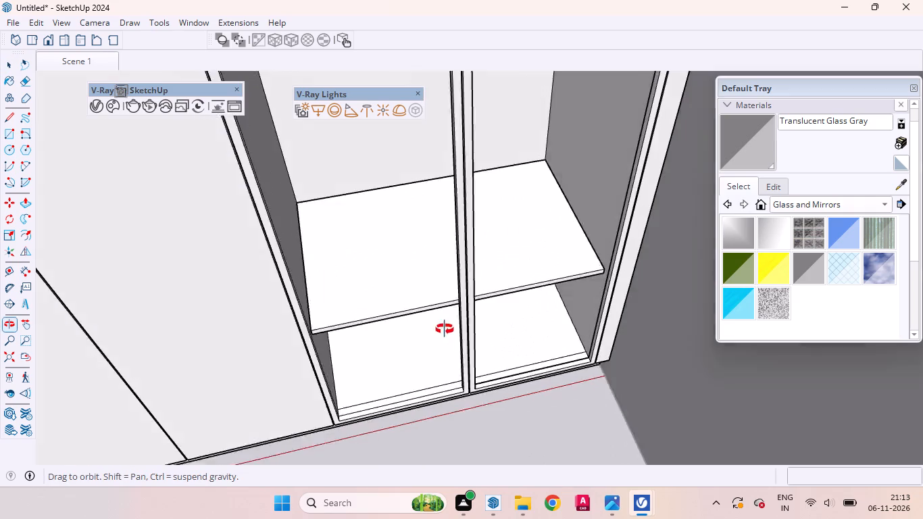
middle_click_drag(445, 329, 414, 304)
scroll(374, 321, "up", 1)
scroll(362, 332, "down", 12)
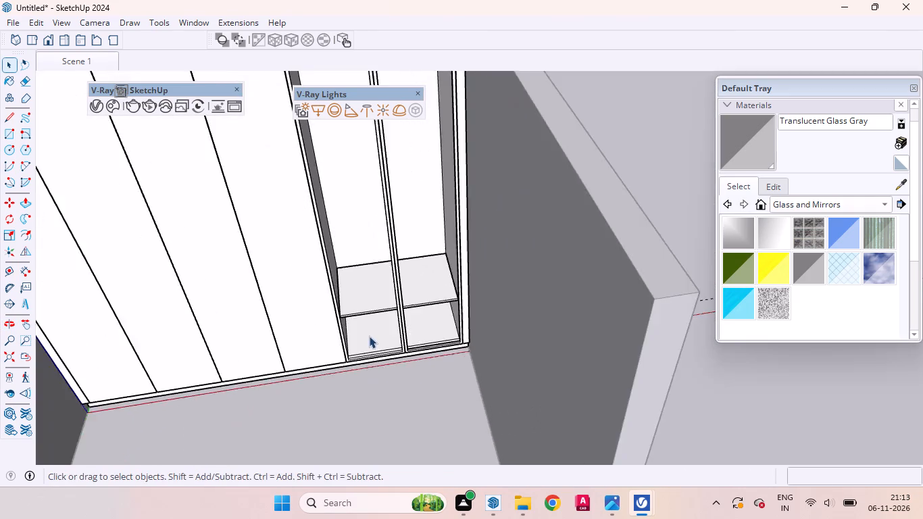
Copy the shelf about 1' 5 1/16" straight up and multiply it into five equally spaced copies inside the compartment.
scroll(369, 336, "down", 7)
middle_click_drag(387, 345, 355, 359)
scroll(368, 298, "up", 11)
left_click(378, 306)
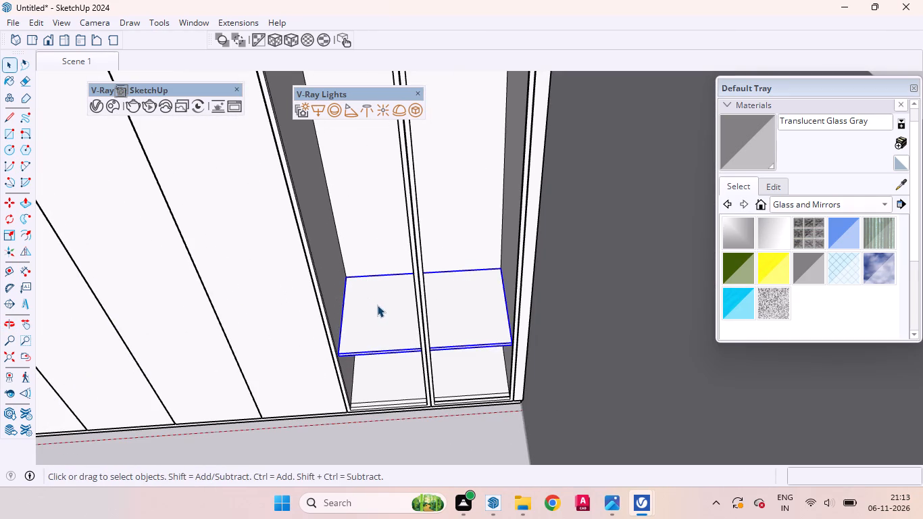
key("m")
scroll(356, 284, "up", 6)
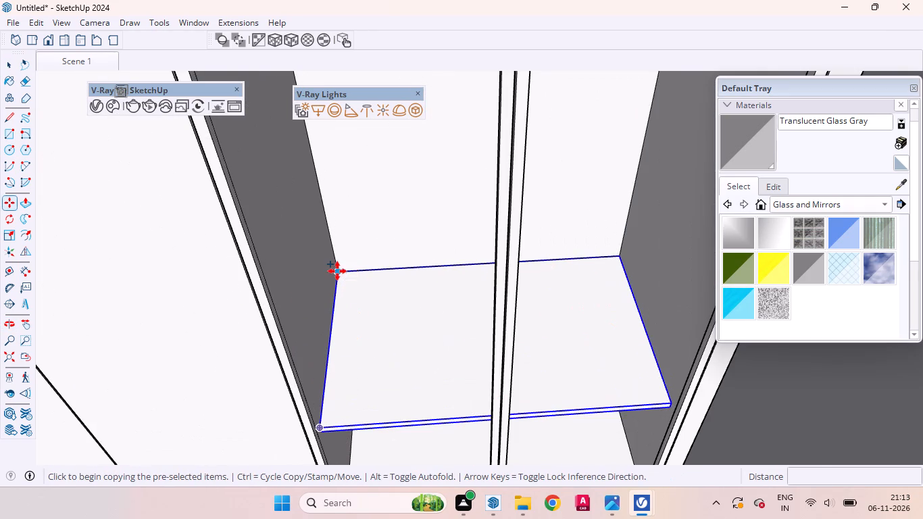
left_click(337, 271)
scroll(302, 214, "down", 8)
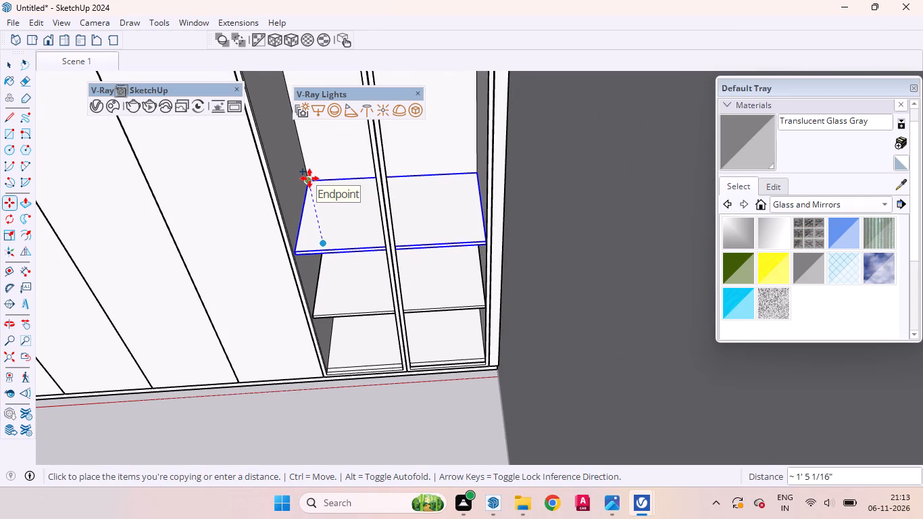
left_click(309, 178)
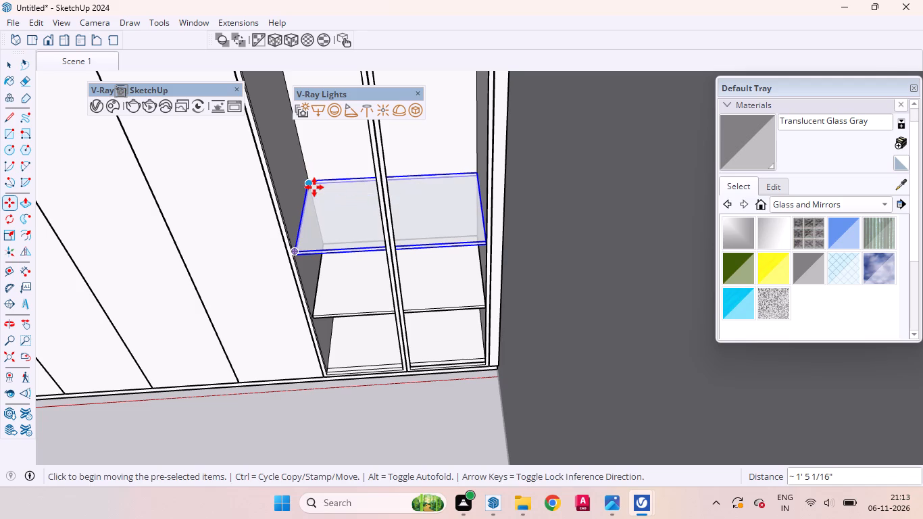
key("shift+asterisk")
key("5")
key("Return")
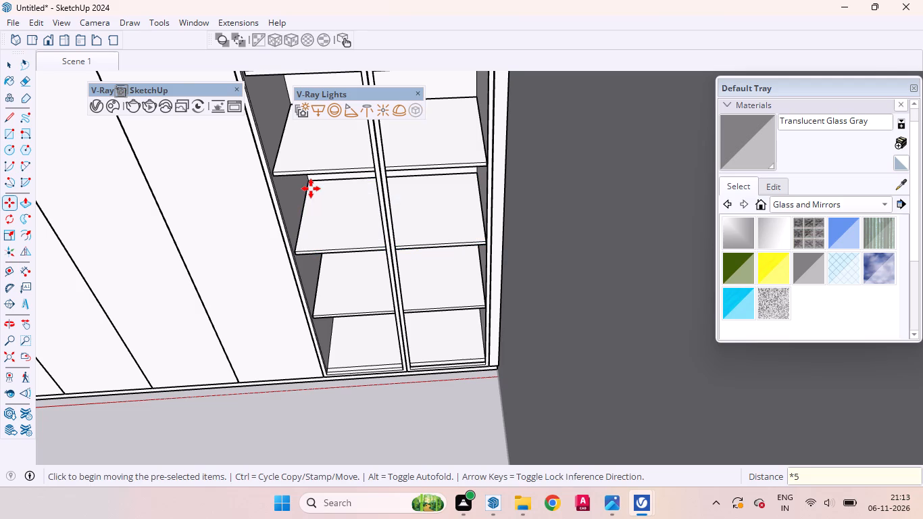
scroll(324, 180, "down", 3)
scroll(328, 188, "up", 1)
scroll(332, 201, "down", 9)
middle_click_drag(321, 286, 364, 139)
scroll(397, 151, "up", 1)
key("space")
Examine the spacing and fit of the copied shelves throughout the open compartment, from top to bottom.
scroll(399, 273, "up", 8)
scroll(264, 207, "down", 1)
scroll(264, 207, "up", 3)
middle_click_drag(347, 261, 411, 355)
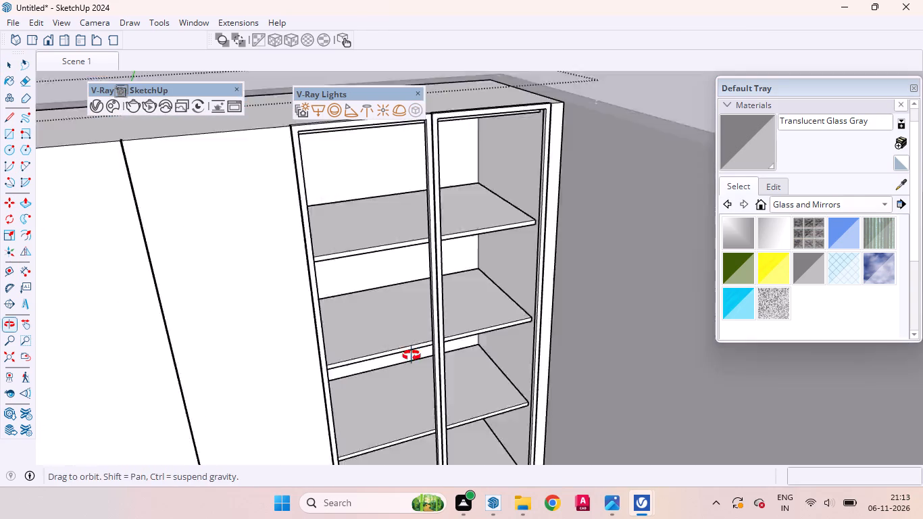
middle_click_drag(411, 355, 429, 396)
scroll(372, 282, "down", 3)
scroll(372, 280, "up", 2)
scroll(372, 280, "down", 14)
scroll(432, 335, "up", 11)
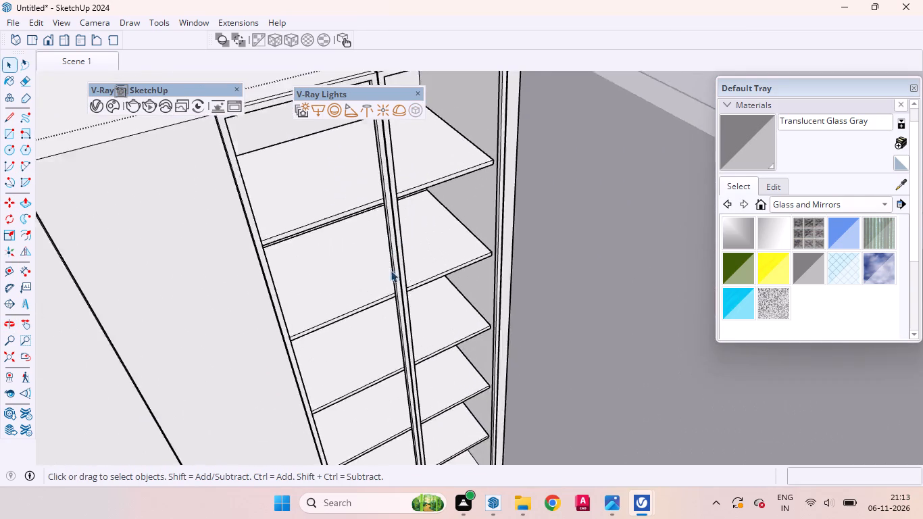
middle_click_drag(391, 271, 472, 293)
scroll(391, 270, "up", 1)
scroll(558, 250, "up", 2)
scroll(558, 250, "down", 3)
scroll(558, 250, "up", 12)
middle_click_drag(531, 296, 468, 330)
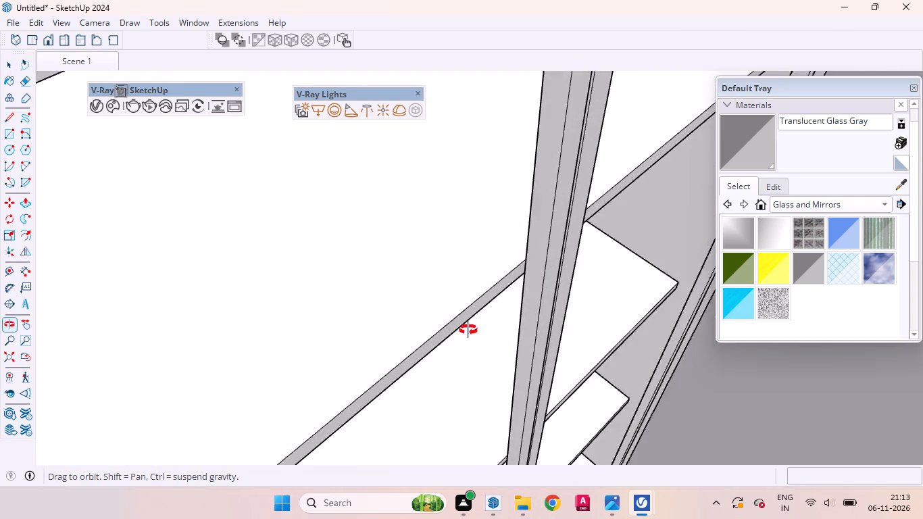
middle_click_drag(468, 330, 466, 330)
scroll(446, 320, "down", 15)
middle_click_drag(450, 224, 378, 256)
scroll(378, 255, "up", 1)
scroll(422, 176, "down", 6)
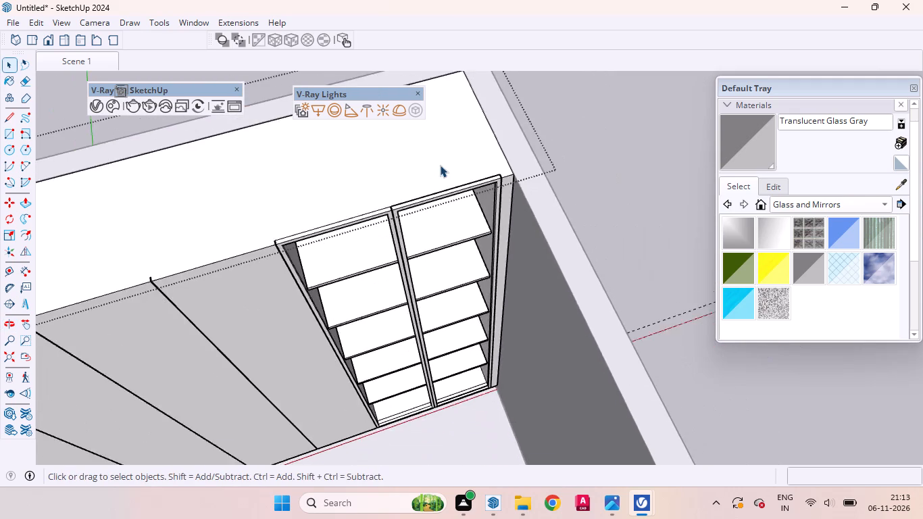
scroll(440, 165, "down", 11)
middle_click_drag(490, 280, 416, 217)
scroll(412, 202, "up", 8)
scroll(422, 211, "down", 1)
scroll(422, 211, "up", 2)
scroll(427, 219, "down", 6)
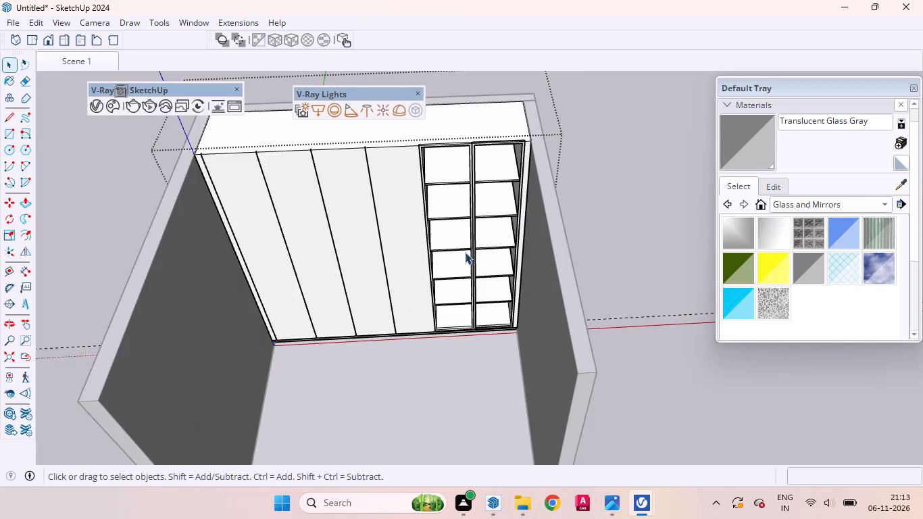
scroll(468, 237, "up", 1)
middle_click_drag(476, 205, 475, 97)
scroll(449, 156, "up", 10)
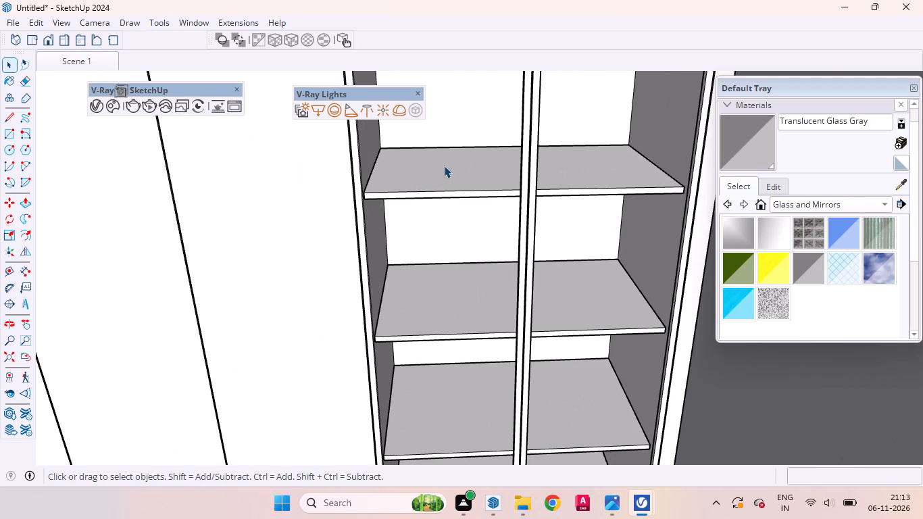
Paint the upper four visible shelves, the back panel and both inner side faces with Color B08 from the Colors collection.
left_click(444, 165)
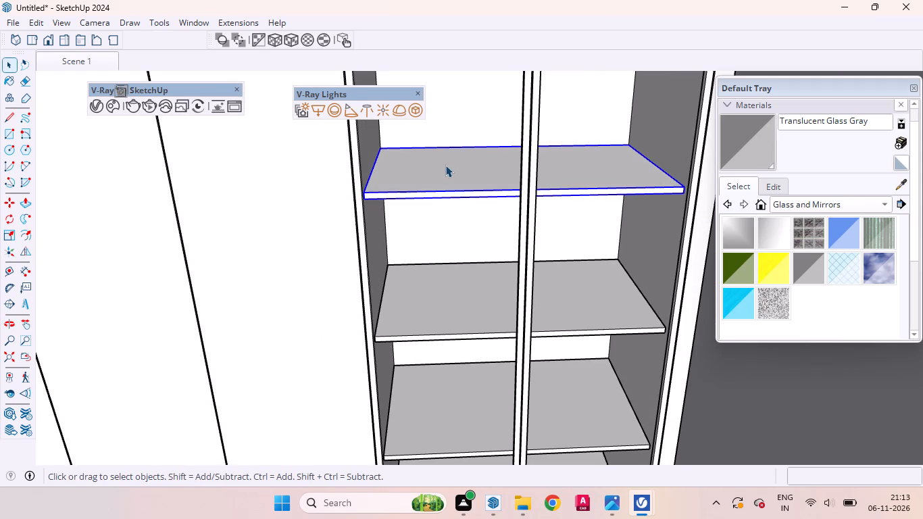
scroll(454, 180, "down", 5)
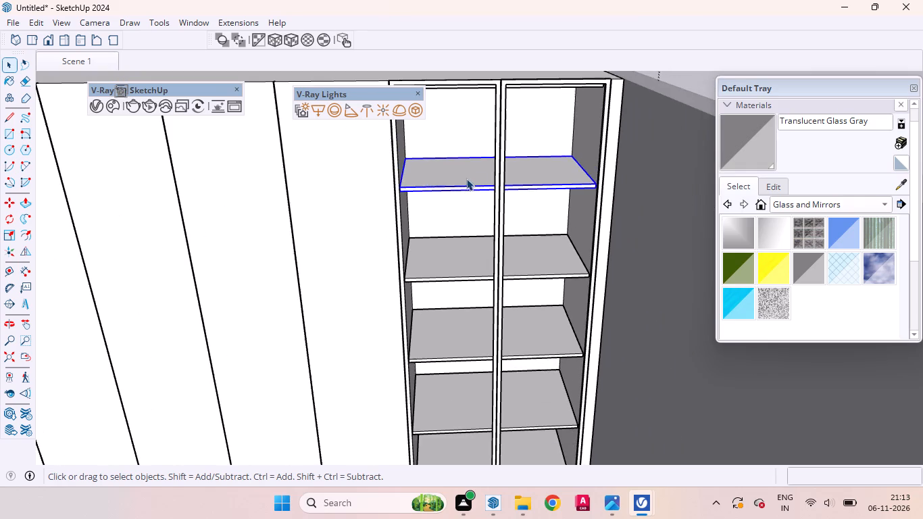
scroll(509, 166, "up", 4)
scroll(484, 205, "down", 6)
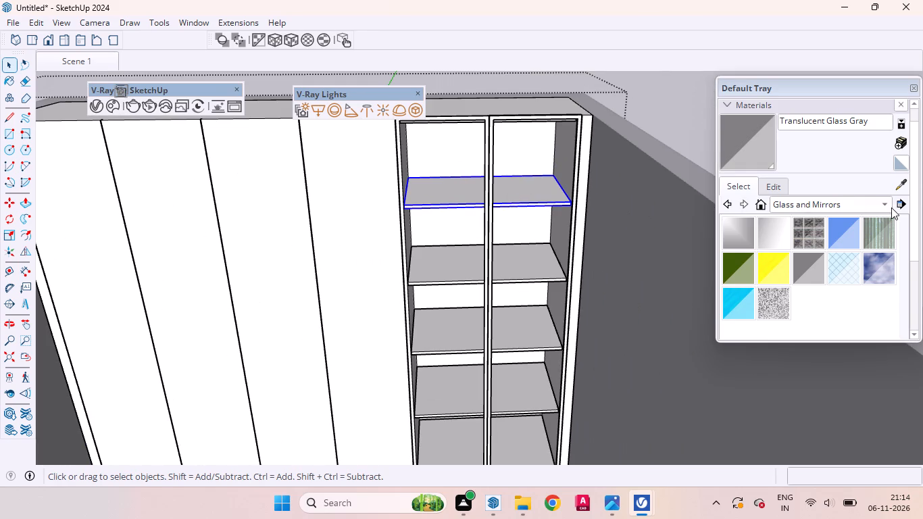
left_click(887, 205)
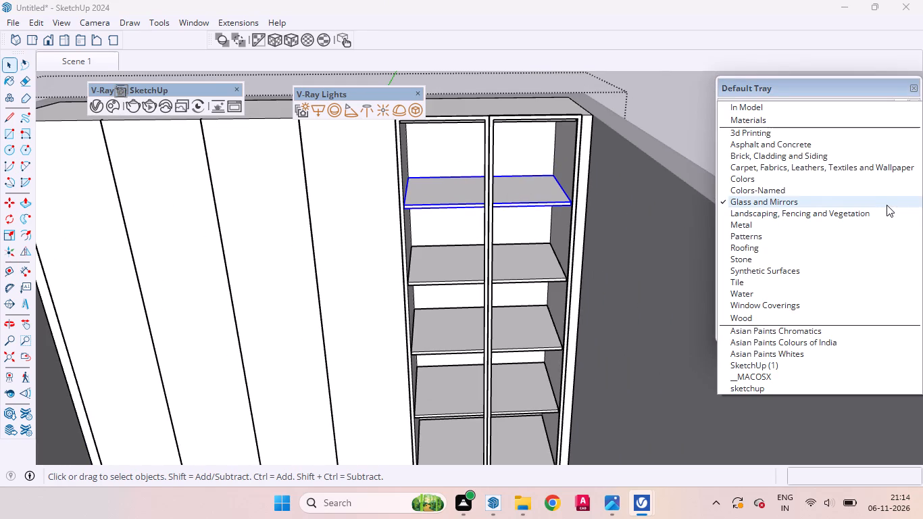
left_click(745, 174)
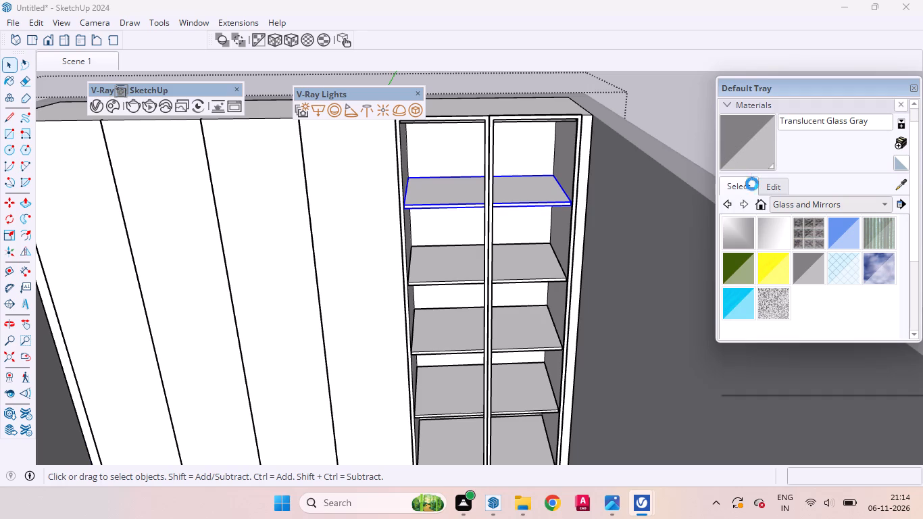
scroll(812, 280, "down", 3)
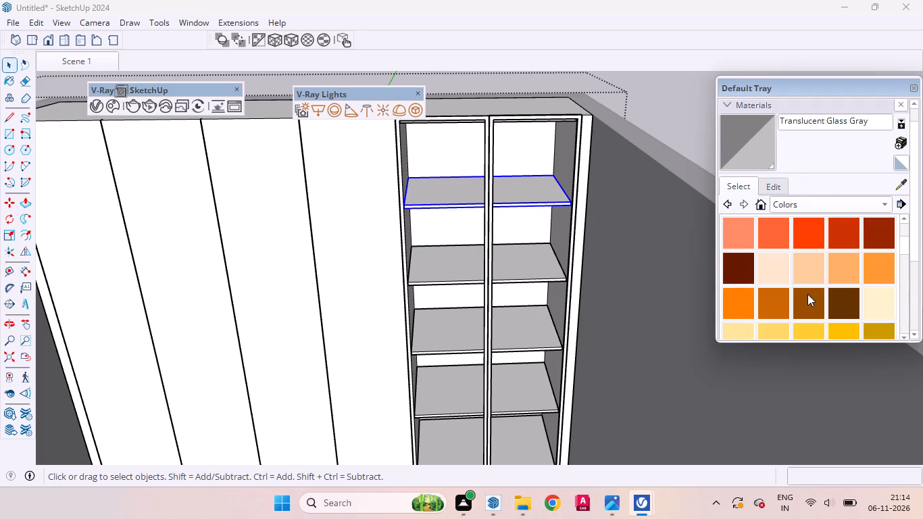
left_click(869, 234)
scroll(621, 236, "up", 3)
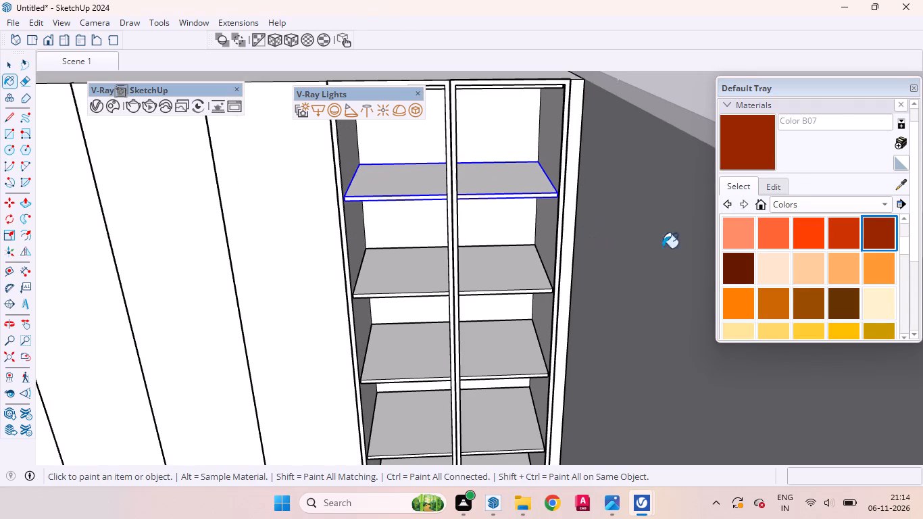
left_click(729, 270)
left_click(482, 271)
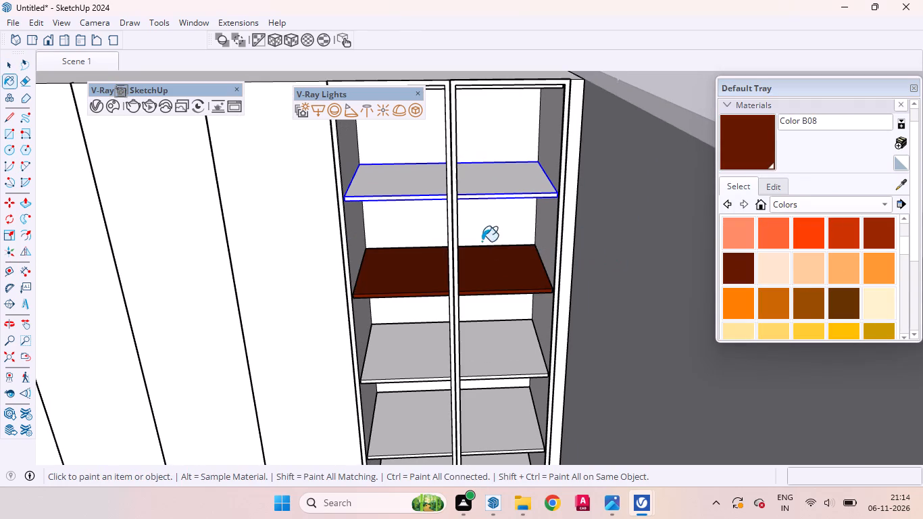
left_click(480, 188)
left_click(488, 139)
left_click(551, 139)
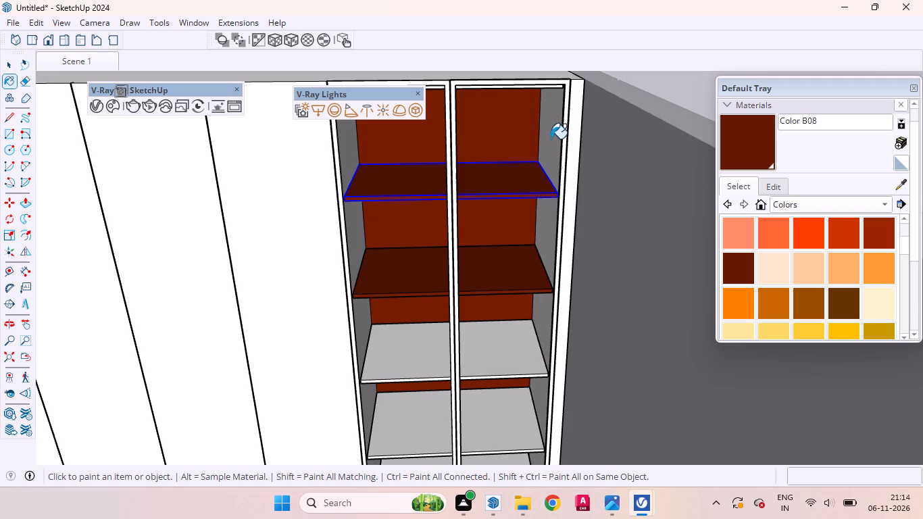
left_click(503, 341)
left_click(364, 325)
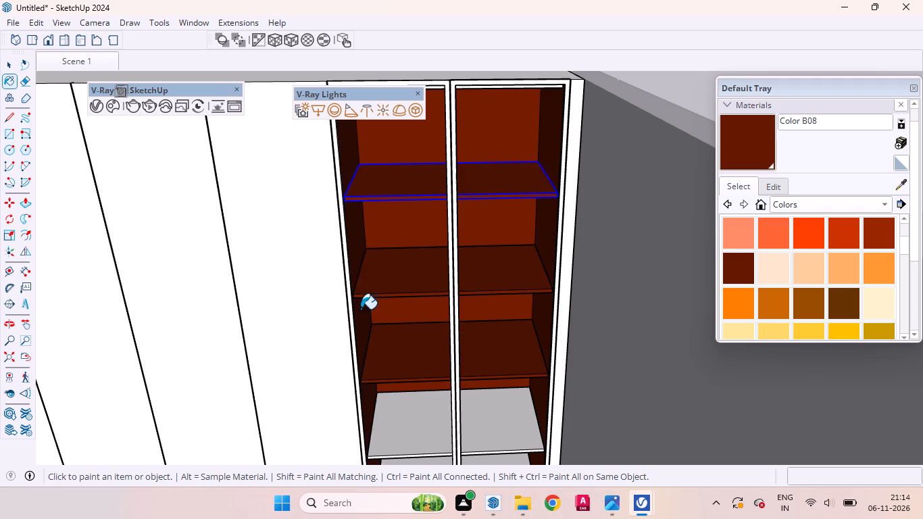
left_click(416, 435)
Paint the lowest shelf, the compartment's bottom face and the back section beneath the lowest shelf with Color B08.
scroll(439, 270, "down", 8)
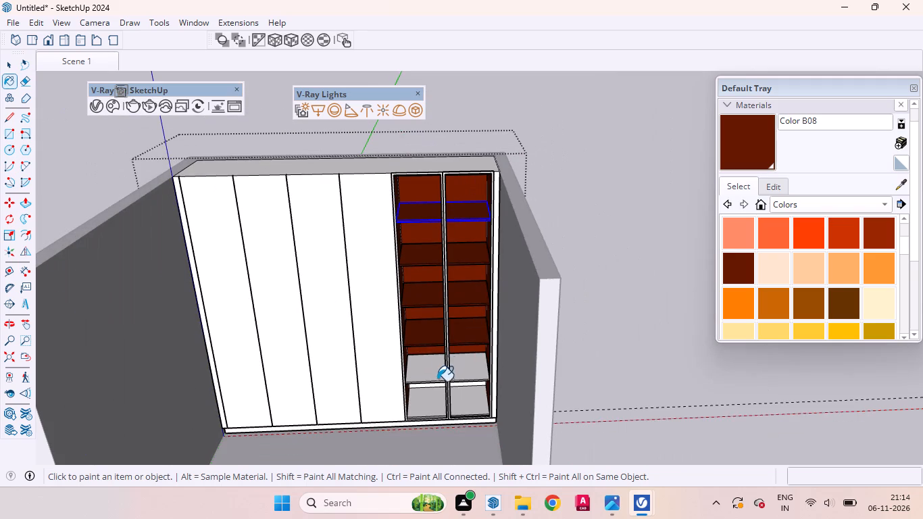
left_click(432, 383)
left_click(426, 412)
scroll(426, 405, "up", 7)
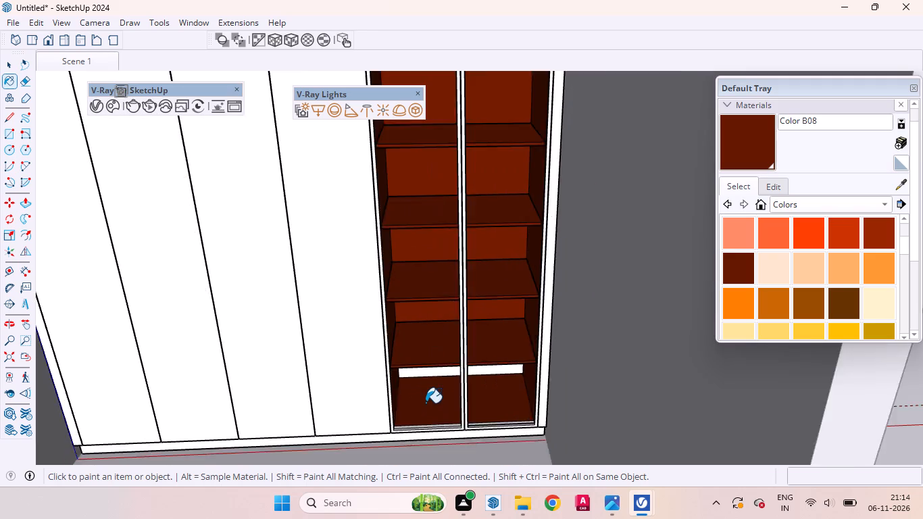
scroll(426, 403, "up", 6)
middle_click_drag(425, 399, 444, 318)
left_click(449, 286)
middle_click_drag(449, 287, 345, 293)
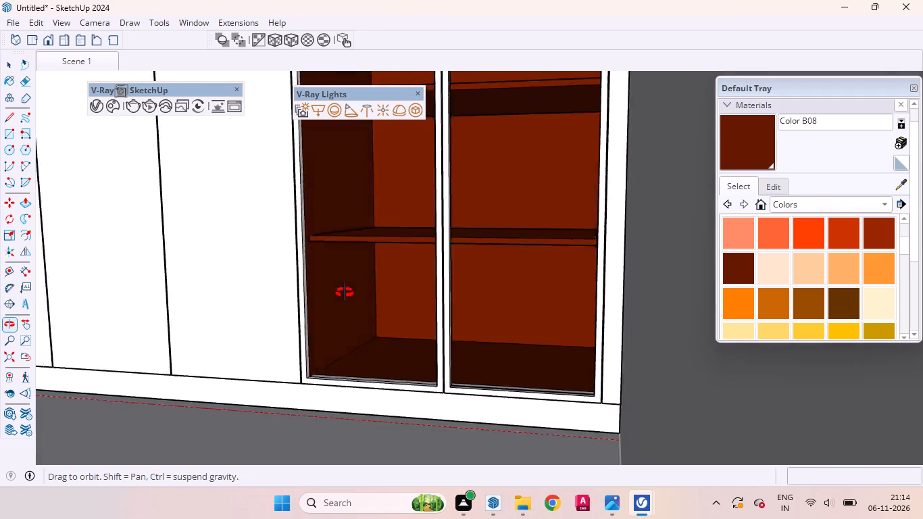
middle_click_drag(345, 293, 445, 341)
scroll(445, 341, "up", 1)
key("space")
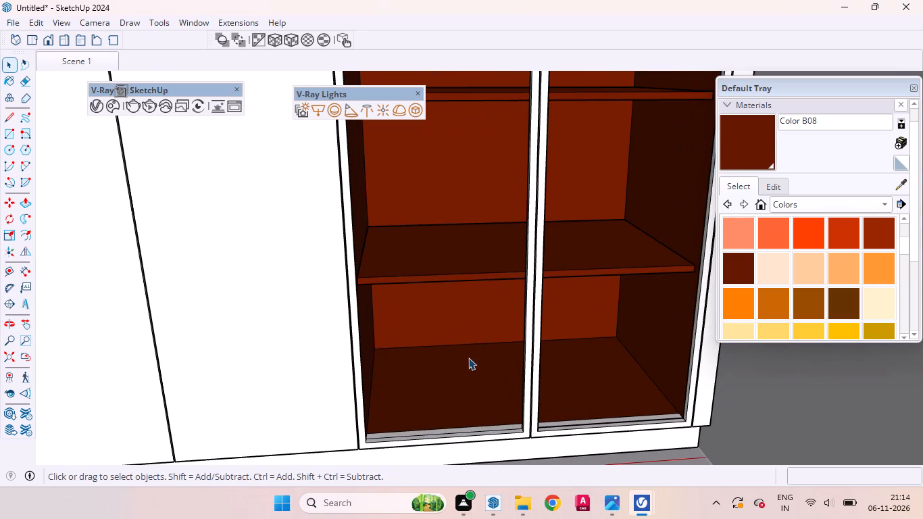
Inspect the unpainted frame edge along the bottom front of the compartment, selecting its face.
scroll(466, 255, "down", 4)
middle_click_drag(460, 328, 572, 401)
scroll(570, 405, "up", 3)
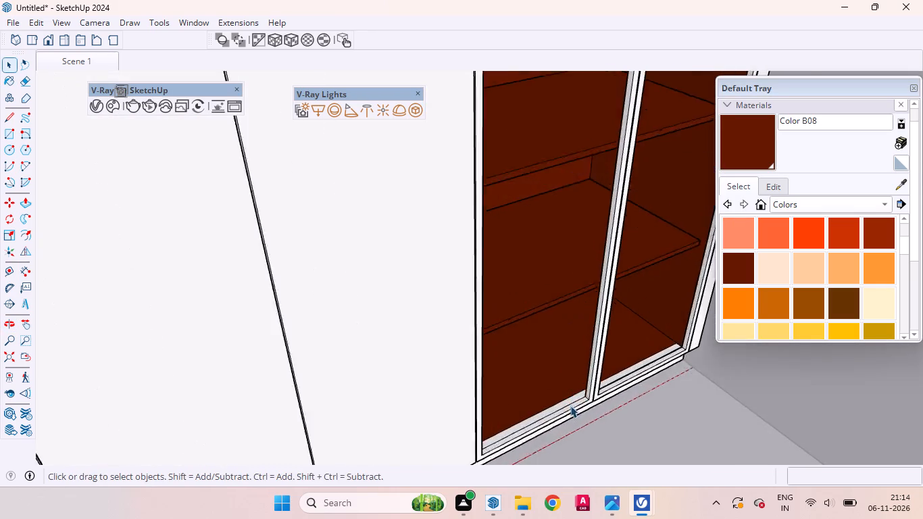
scroll(570, 405, "up", 14)
left_click(600, 405)
scroll(516, 393, "down", 11)
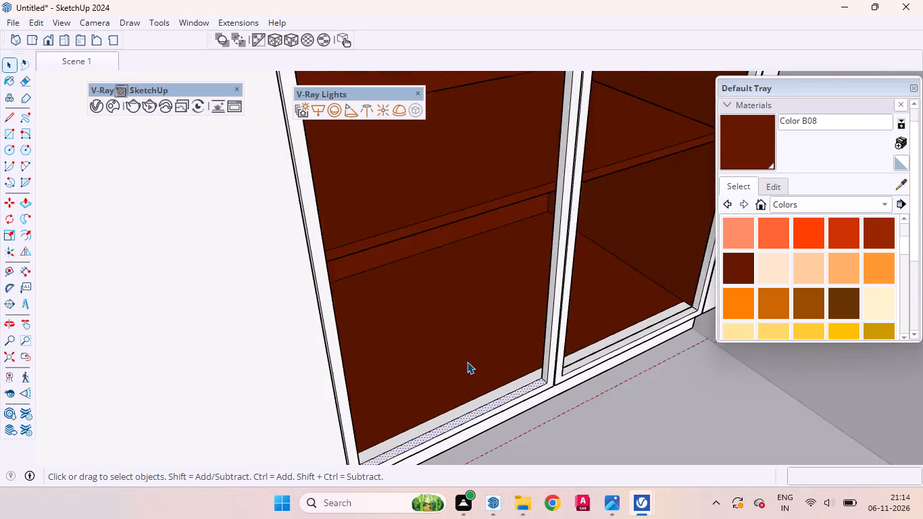
scroll(467, 362, "down", 13)
scroll(453, 353, "up", 5)
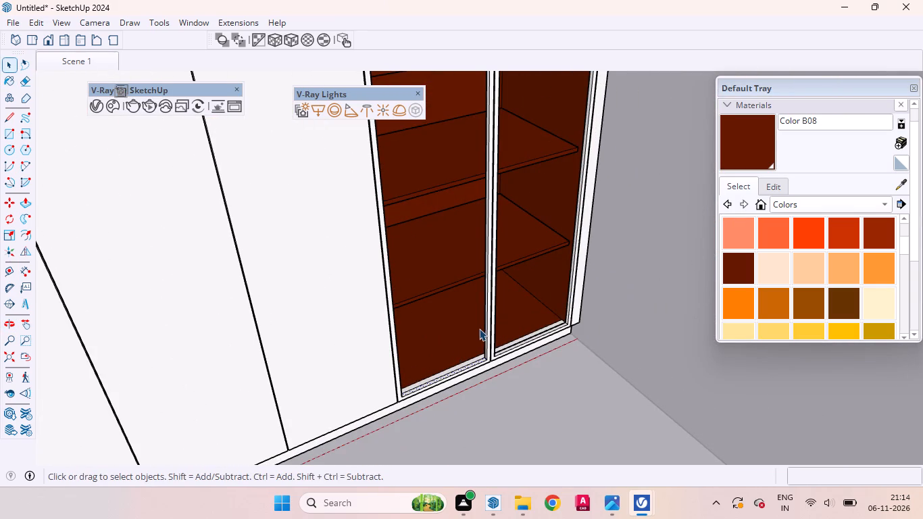
Paint the topmost shelf panel under the compartment's ceiling with Color B08.
middle_click_drag(479, 328, 430, 363)
scroll(424, 330, "down", 11)
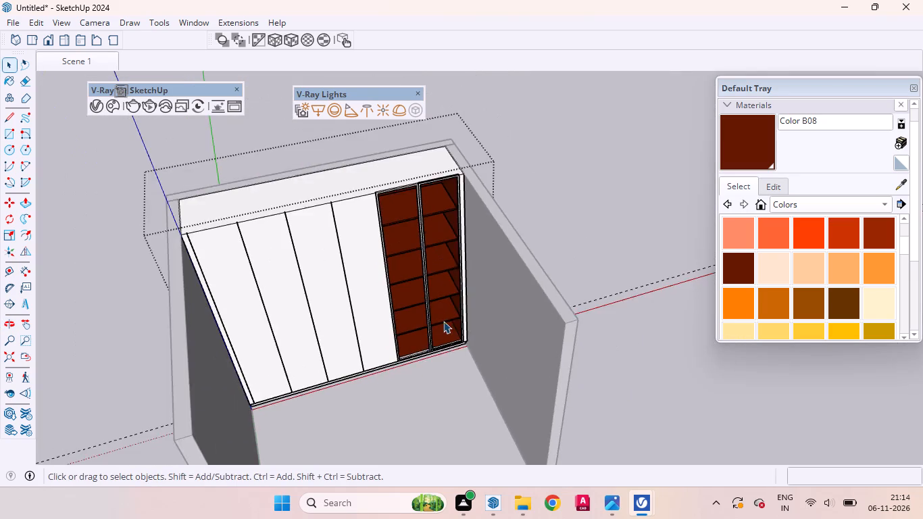
middle_click_drag(445, 321, 401, 301)
scroll(389, 150, "up", 10)
scroll(394, 189, "down", 4)
scroll(389, 233, "up", 1)
middle_click_drag(389, 234, 375, 234)
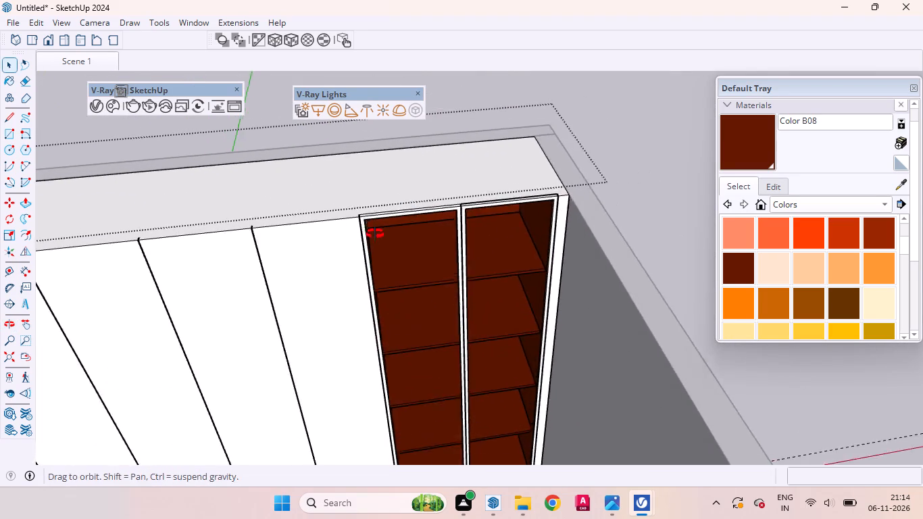
middle_click_drag(375, 234, 257, 187)
scroll(276, 115, "up", 14)
middle_click_drag(368, 191, 337, 147)
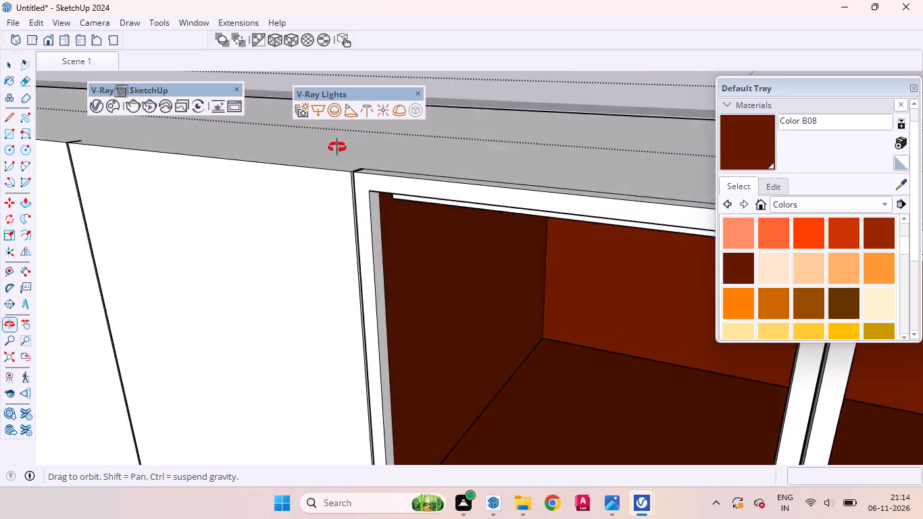
middle_click_drag(337, 147, 286, 39)
scroll(522, 224, "up", 4)
scroll(333, 231, "down", 5)
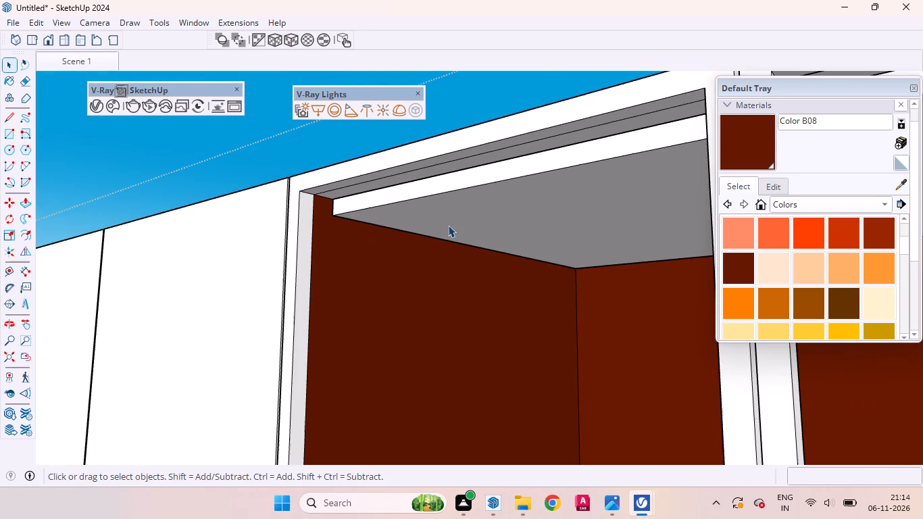
left_click(730, 148)
left_click(595, 182)
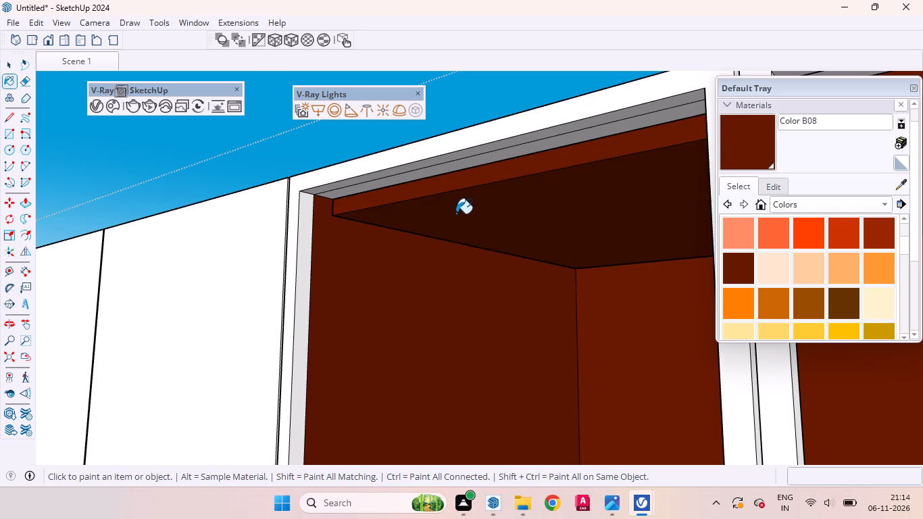
scroll(469, 218, "down", 11)
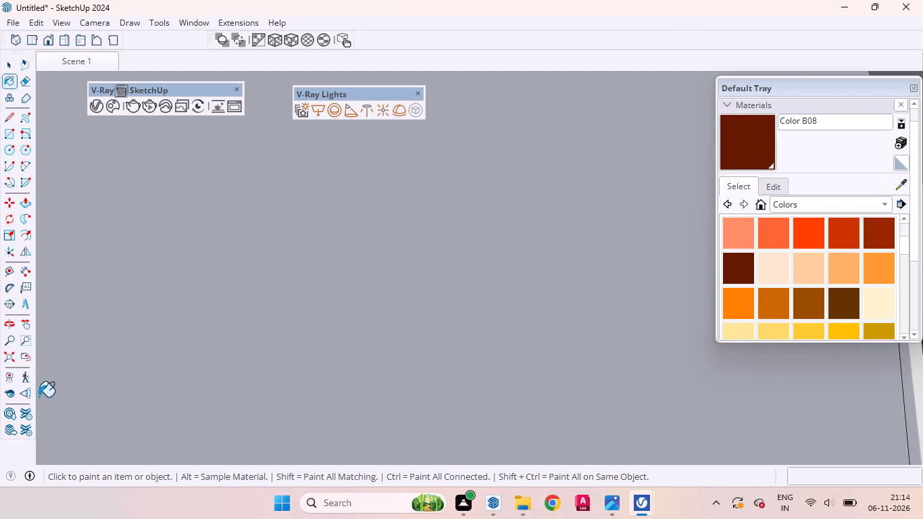
Undo the last paint and erase the topmost shelf panel directly under the wardrobe compartment's ceiling.
key("ctrl+z")
key("space")
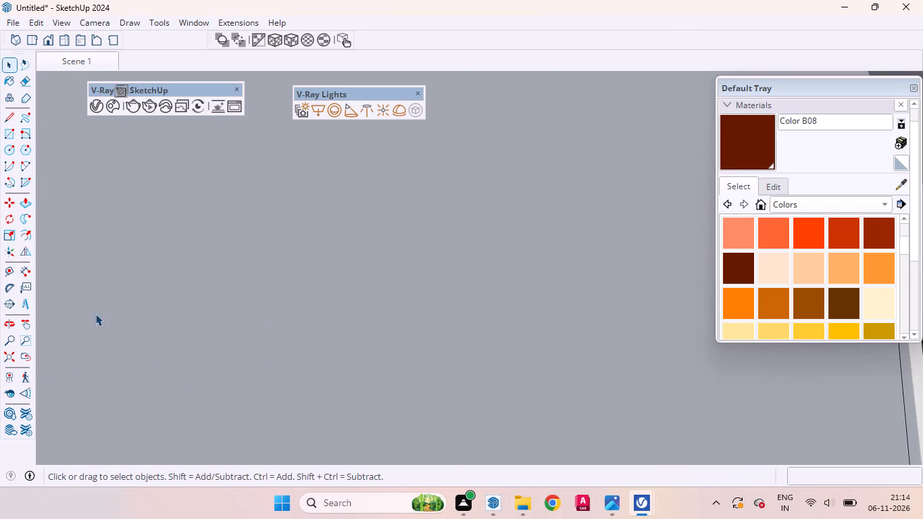
left_click(30, 357)
middle_click_drag(361, 313, 399, 314)
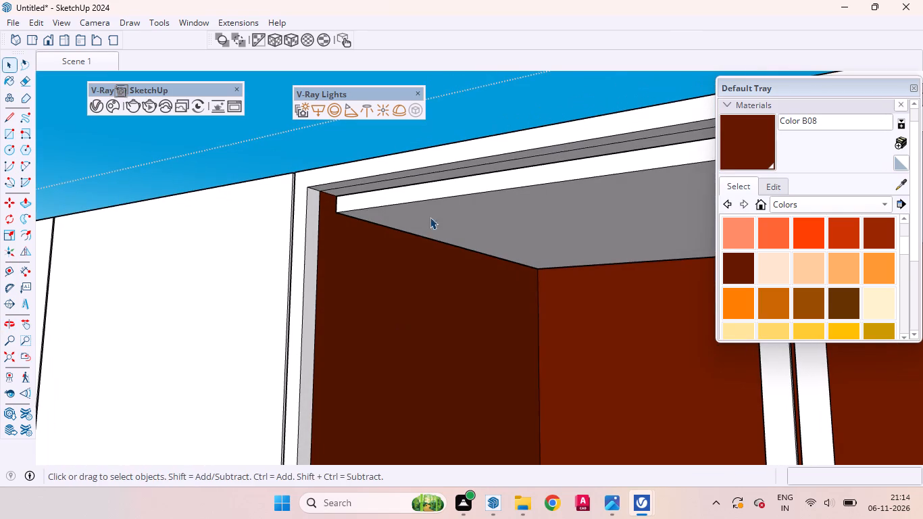
left_click(432, 212)
right_click(432, 212)
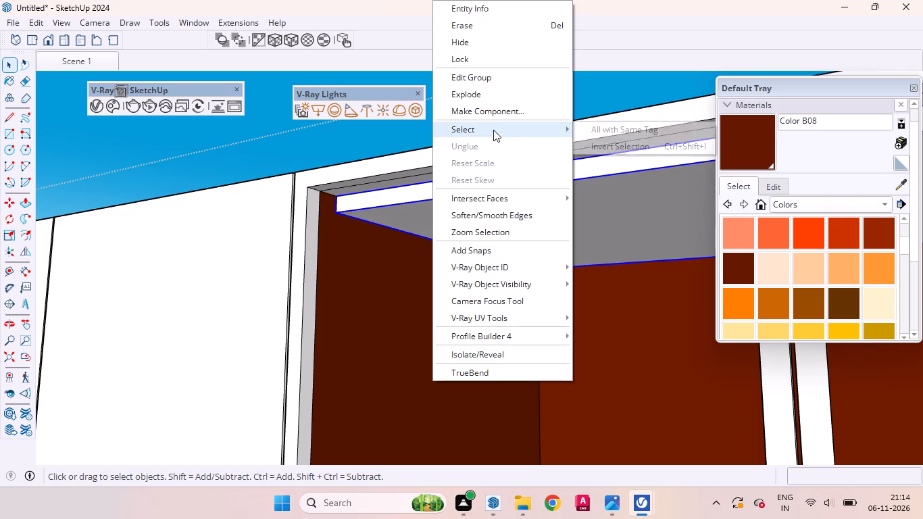
left_click(472, 27)
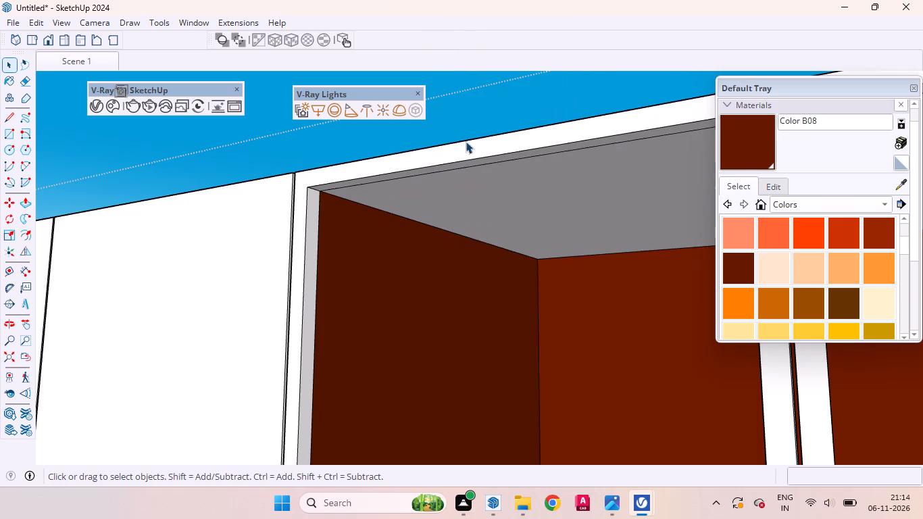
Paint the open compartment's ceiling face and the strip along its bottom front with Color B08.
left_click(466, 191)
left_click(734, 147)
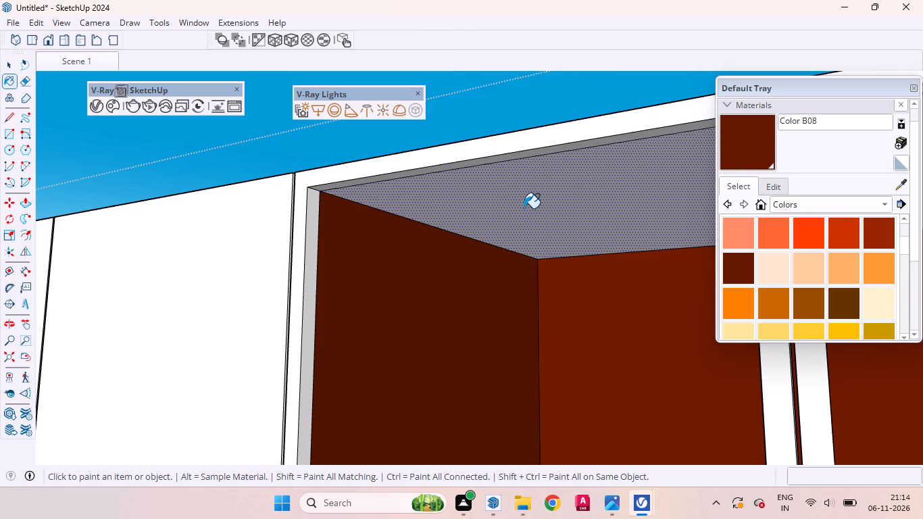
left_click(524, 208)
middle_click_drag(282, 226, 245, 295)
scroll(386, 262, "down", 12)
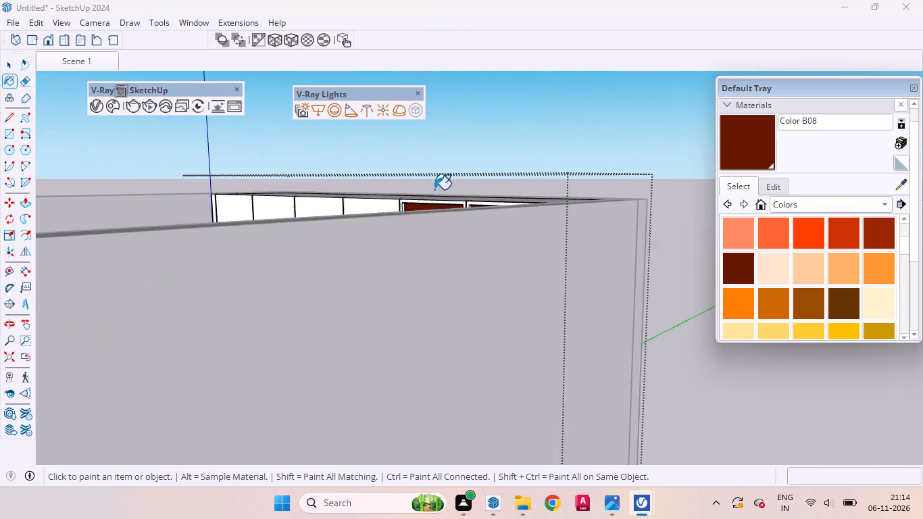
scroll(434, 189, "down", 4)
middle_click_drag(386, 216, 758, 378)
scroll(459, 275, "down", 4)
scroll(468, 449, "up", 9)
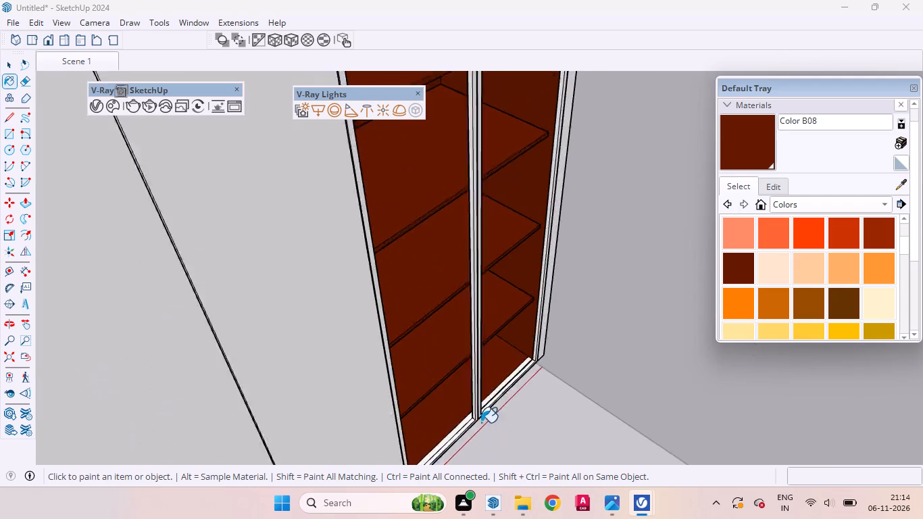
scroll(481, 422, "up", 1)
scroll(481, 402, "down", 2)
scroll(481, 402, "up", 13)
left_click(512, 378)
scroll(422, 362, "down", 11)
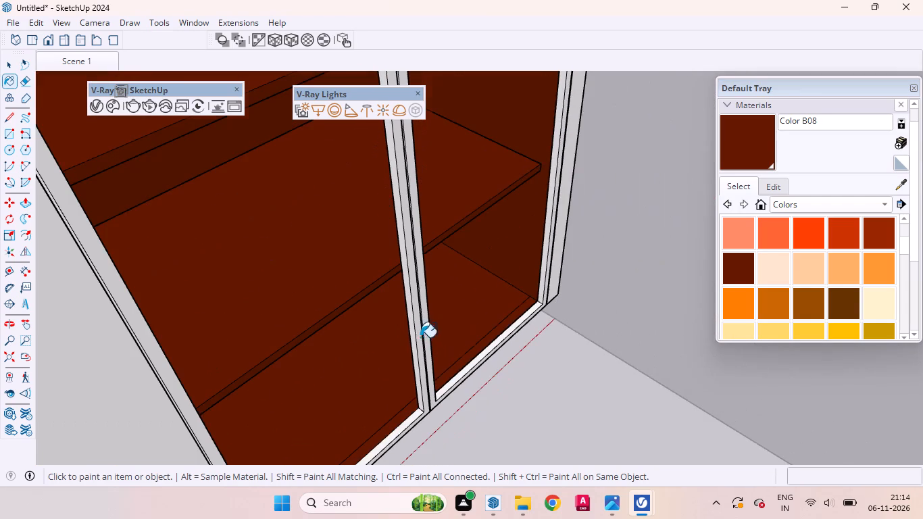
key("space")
Paint the open compartment's back panel and its upper three shelves with Color B07 from the Colors collection.
scroll(427, 328, "down", 17)
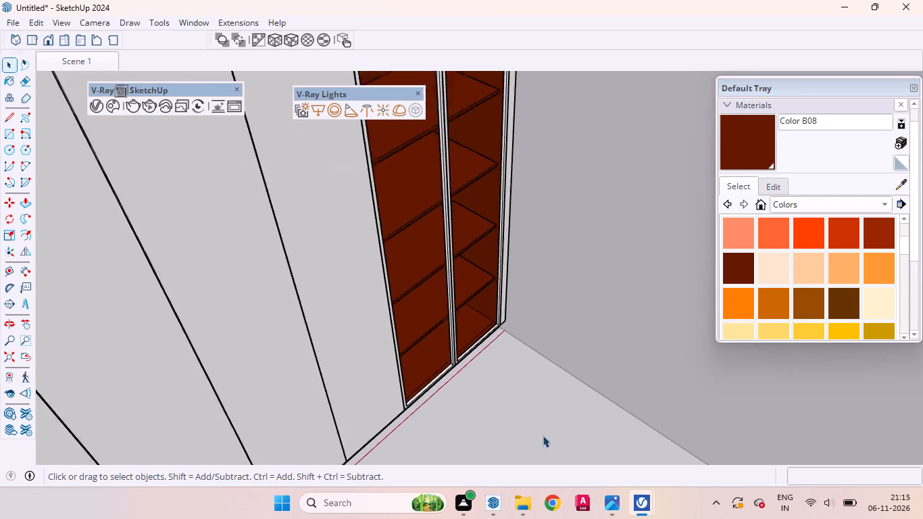
scroll(543, 435, "down", 2)
middle_click_drag(541, 321, 319, 175)
scroll(394, 110, "up", 4)
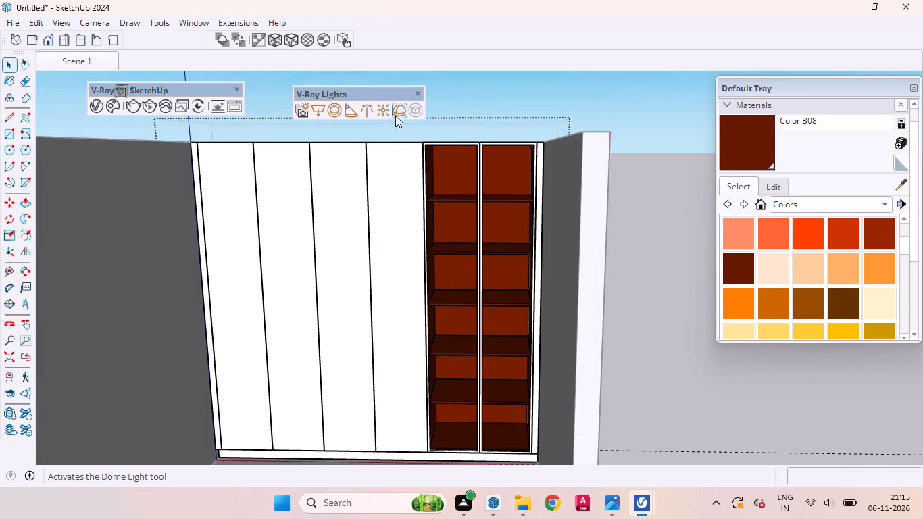
scroll(395, 116, "up", 5)
left_click(868, 236)
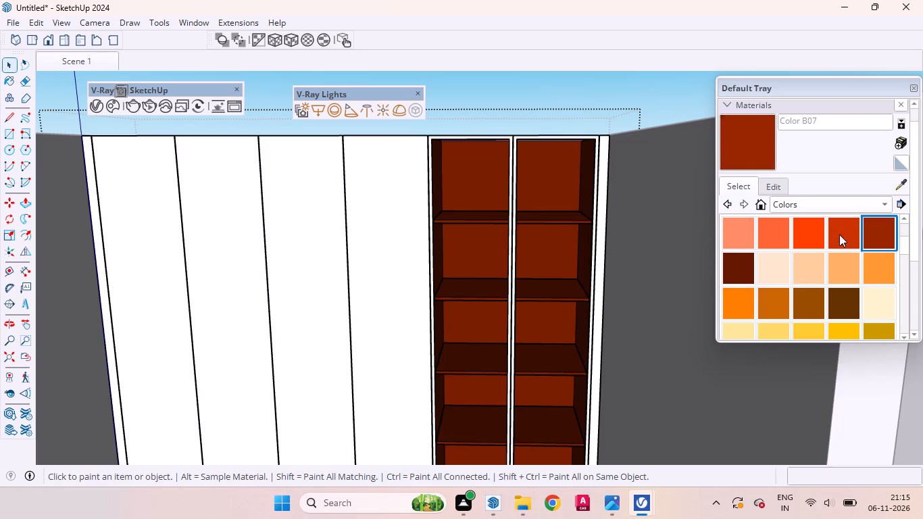
scroll(462, 216, "up", 4)
left_click(470, 165)
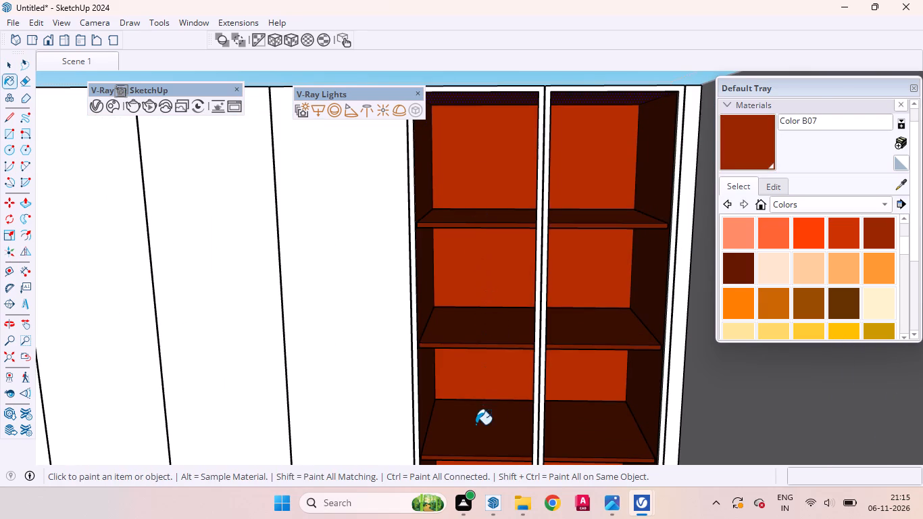
left_click(476, 424)
scroll(473, 190, "down", 10)
scroll(475, 228, "up", 2)
scroll(475, 228, "down", 1)
scroll(475, 229, "up", 6)
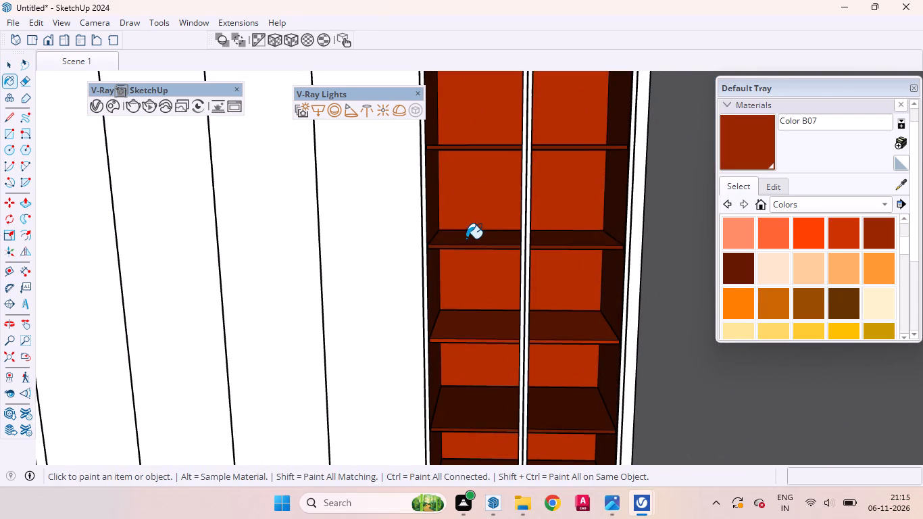
left_click(466, 239)
scroll(486, 153, "up", 4)
middle_click_drag(466, 160, 502, 270)
scroll(502, 270, "up", 1)
left_click(487, 188)
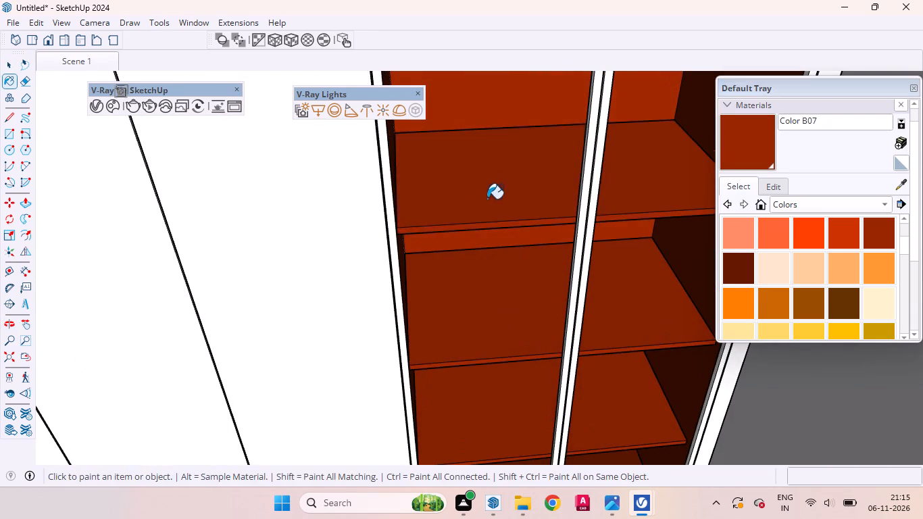
Paint both inner side faces of the open compartment with Color B07, undoing the stray paint on the centre frame.
middle_click_drag(487, 199, 369, 204)
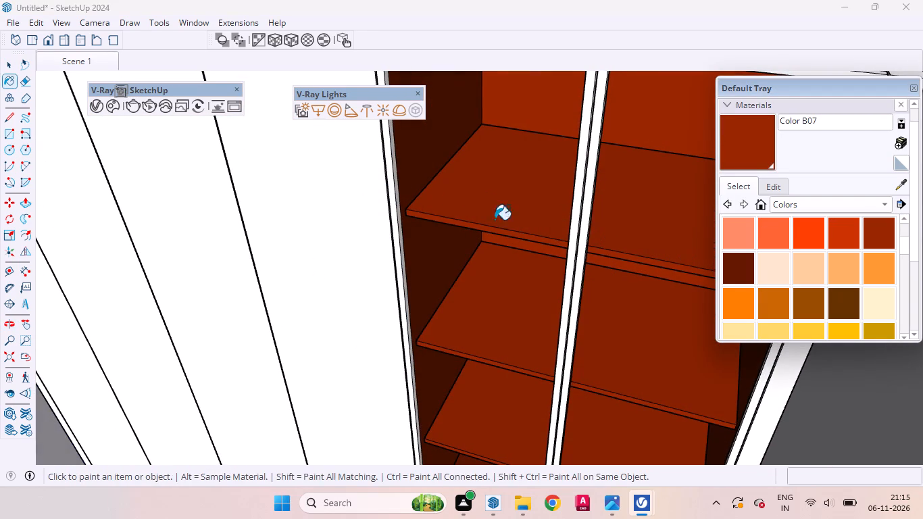
left_click(417, 175)
scroll(441, 257, "down", 11)
middle_click_drag(450, 281, 587, 275)
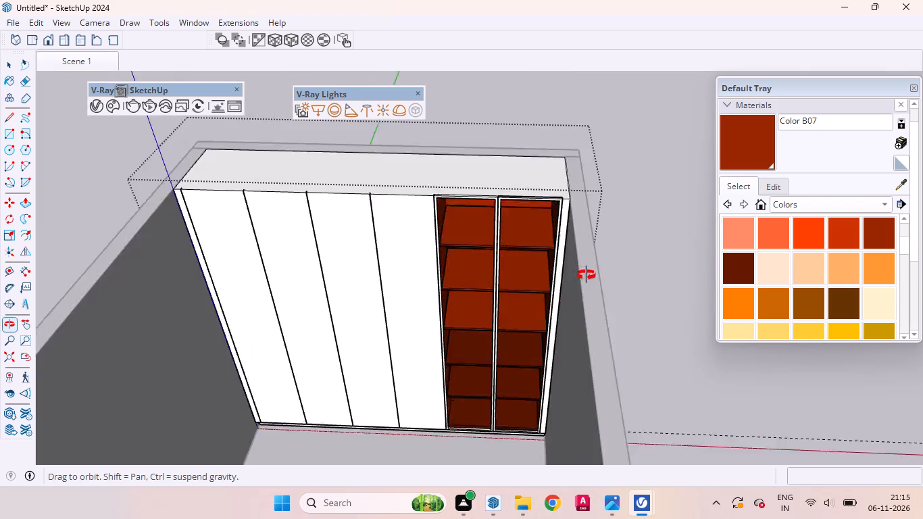
middle_click_drag(587, 275, 646, 251)
left_click(535, 245)
scroll(519, 380, "up", 5)
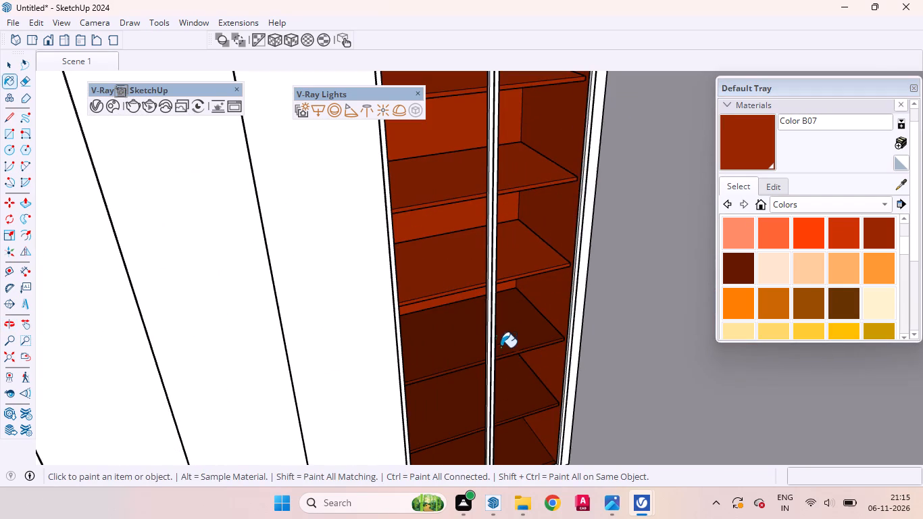
left_click(494, 335)
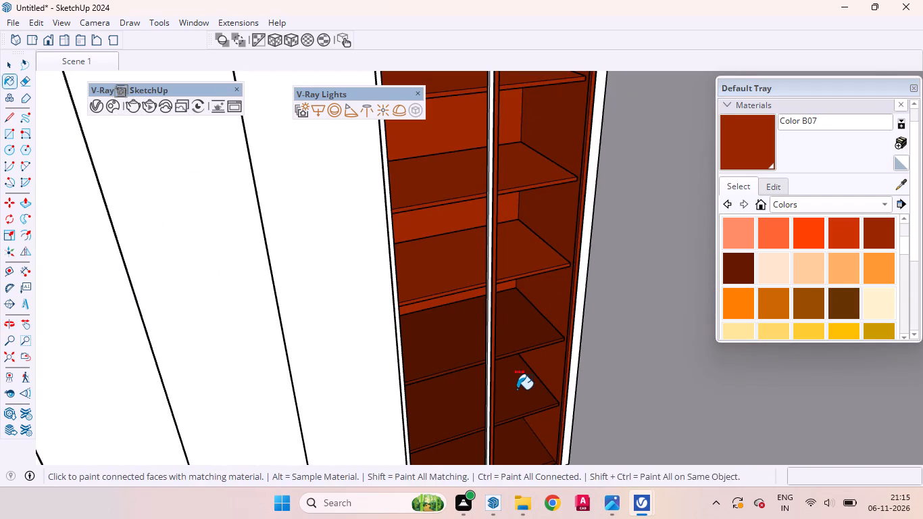
key("ctrl+z")
Paint the two lowest shelves, the compartment's bottom face and the strip along its bottom front with Color B07.
left_click(520, 391)
left_click(512, 329)
scroll(424, 266, "down", 5)
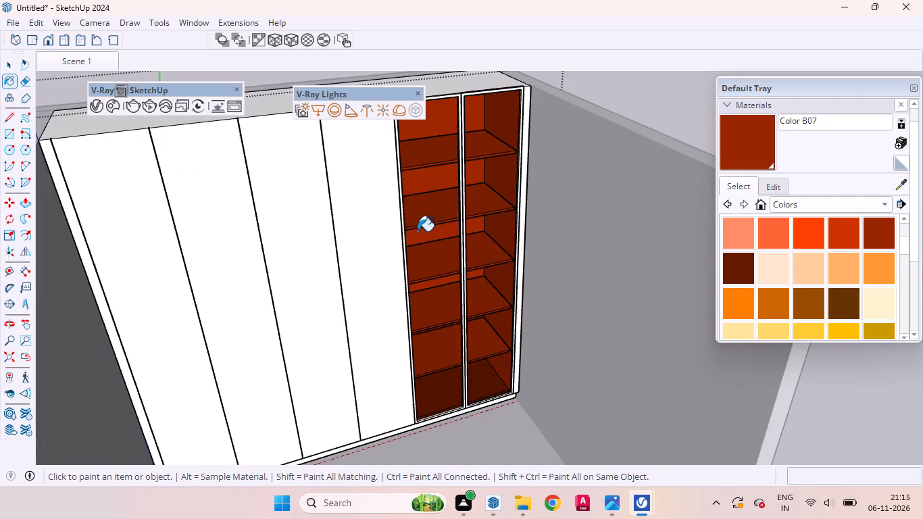
scroll(459, 407, "up", 4)
left_click(500, 374)
scroll(460, 389, "up", 5)
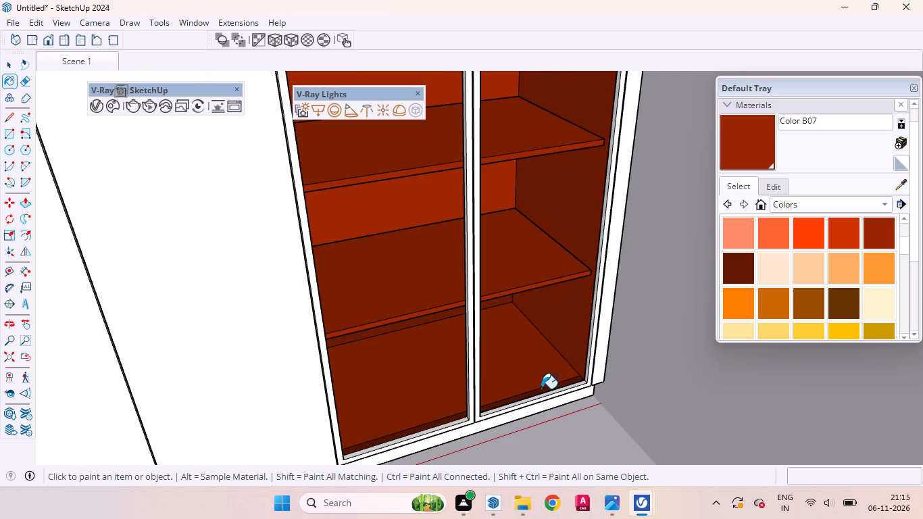
scroll(541, 389, "up", 12)
left_click(540, 389)
Paint the open compartment's ceiling face with Color B07, touching up the inner side face at the top.
scroll(471, 393, "down", 13)
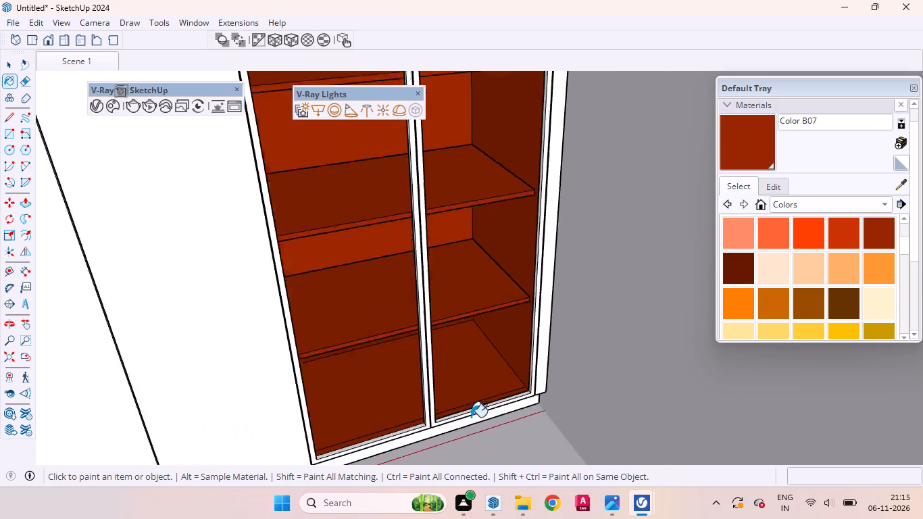
scroll(471, 417, "down", 17)
middle_click_drag(443, 323, 429, 146)
scroll(429, 144, "up", 11)
scroll(424, 168, "down", 1)
scroll(424, 168, "up", 17)
middle_click_drag(434, 274, 414, 216)
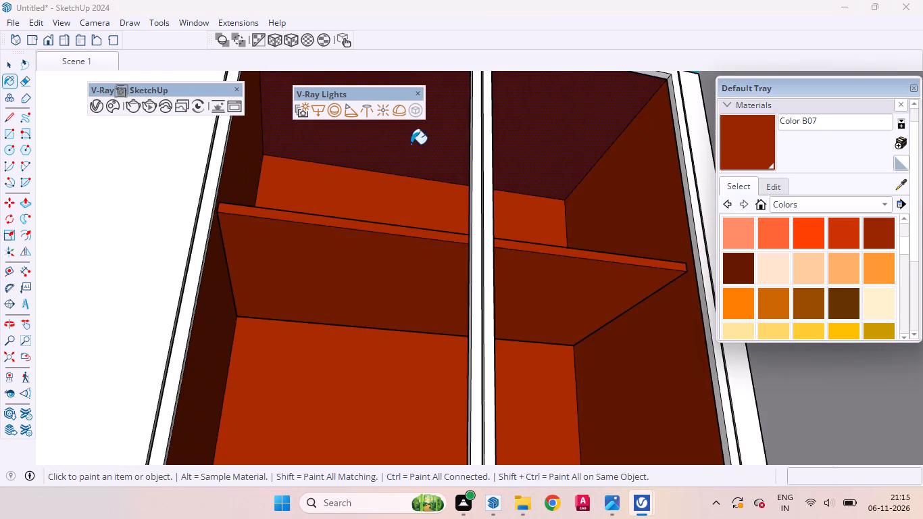
left_click(578, 131)
scroll(541, 189, "down", 4)
scroll(586, 92, "up", 4)
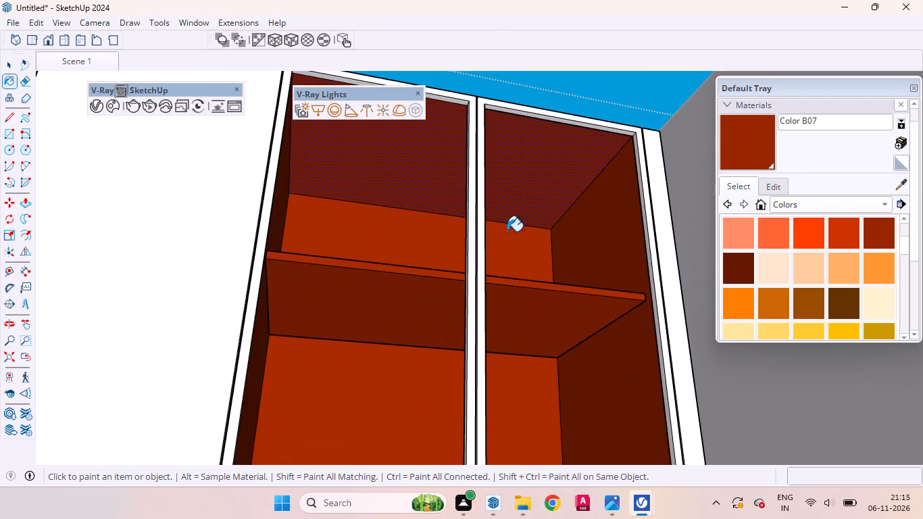
middle_click_drag(395, 259, 367, 351)
left_click(236, 418)
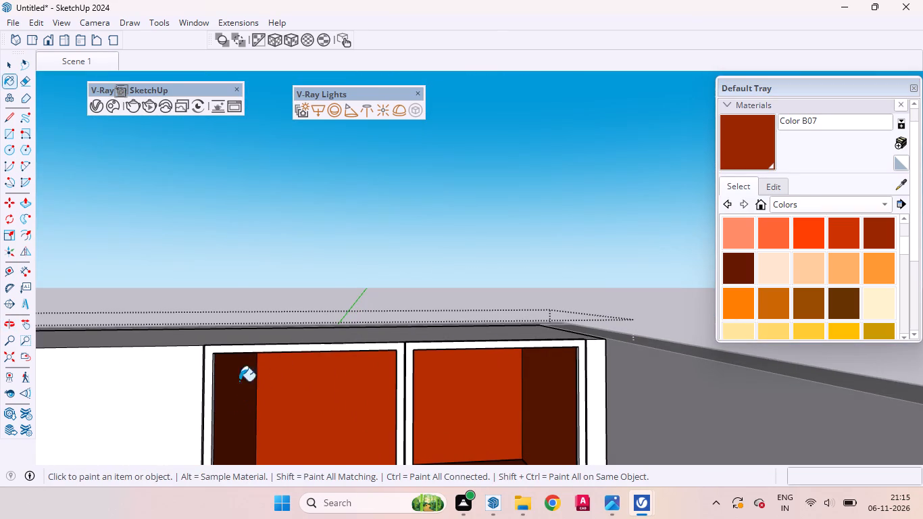
key("space")
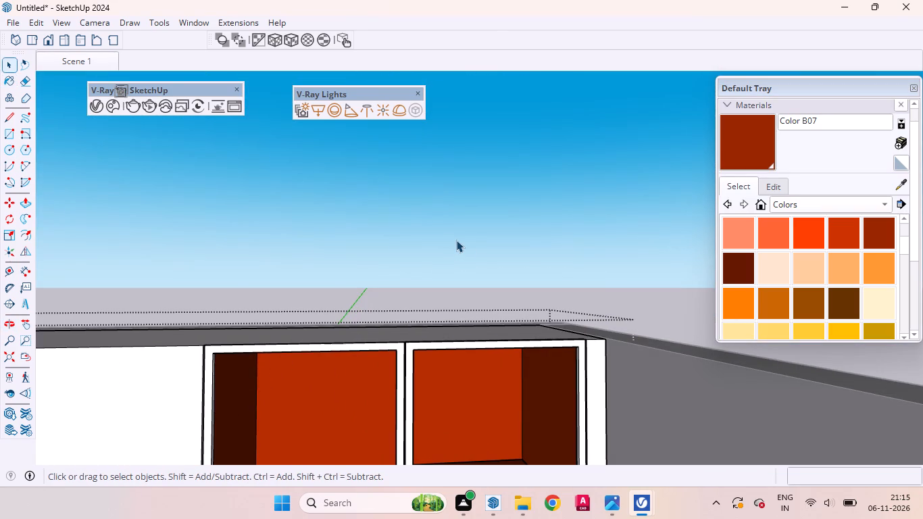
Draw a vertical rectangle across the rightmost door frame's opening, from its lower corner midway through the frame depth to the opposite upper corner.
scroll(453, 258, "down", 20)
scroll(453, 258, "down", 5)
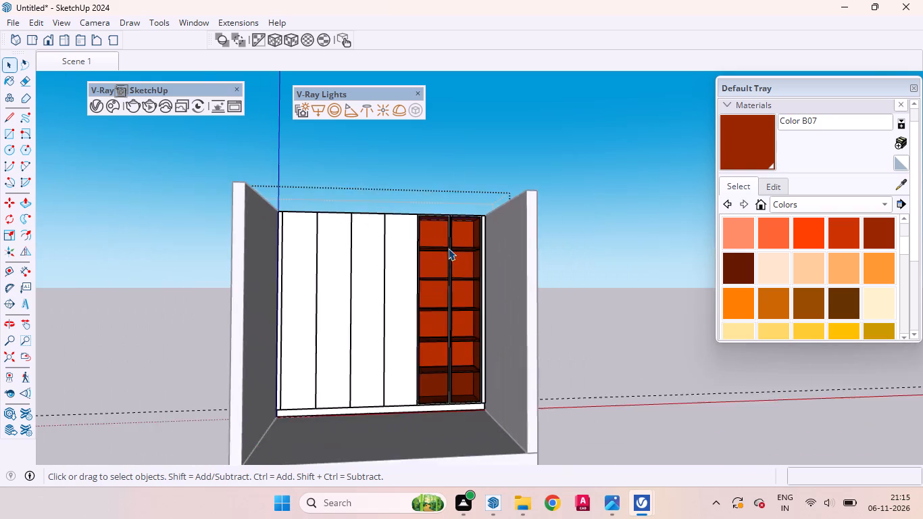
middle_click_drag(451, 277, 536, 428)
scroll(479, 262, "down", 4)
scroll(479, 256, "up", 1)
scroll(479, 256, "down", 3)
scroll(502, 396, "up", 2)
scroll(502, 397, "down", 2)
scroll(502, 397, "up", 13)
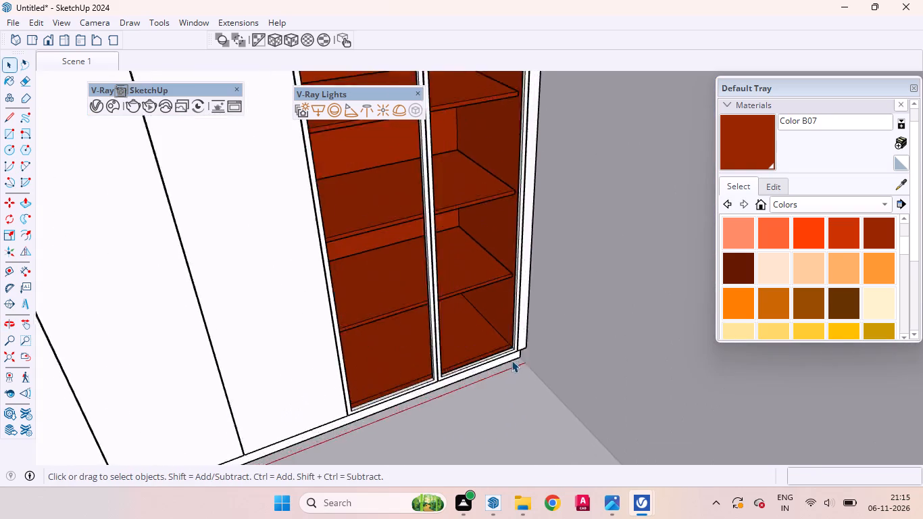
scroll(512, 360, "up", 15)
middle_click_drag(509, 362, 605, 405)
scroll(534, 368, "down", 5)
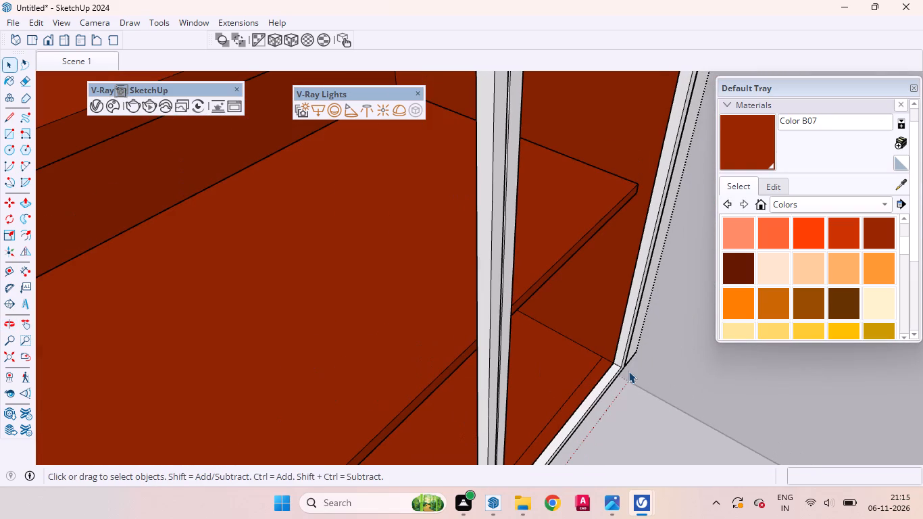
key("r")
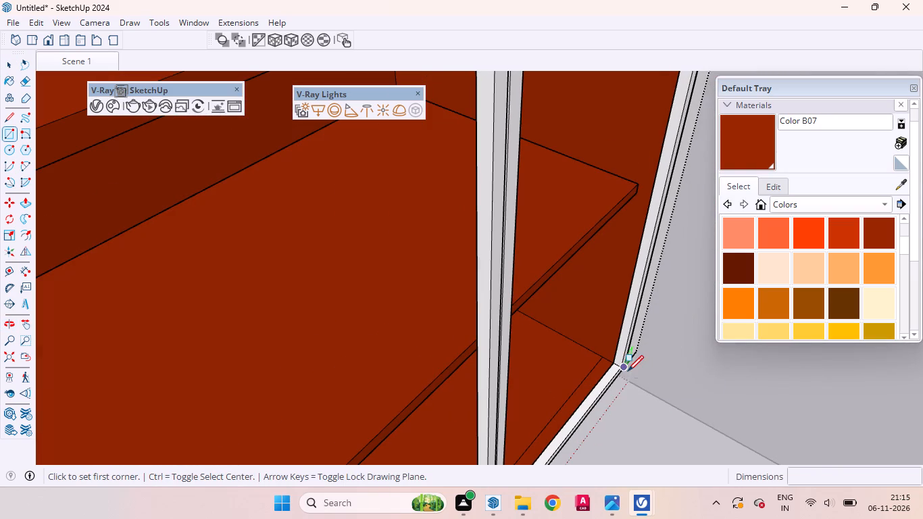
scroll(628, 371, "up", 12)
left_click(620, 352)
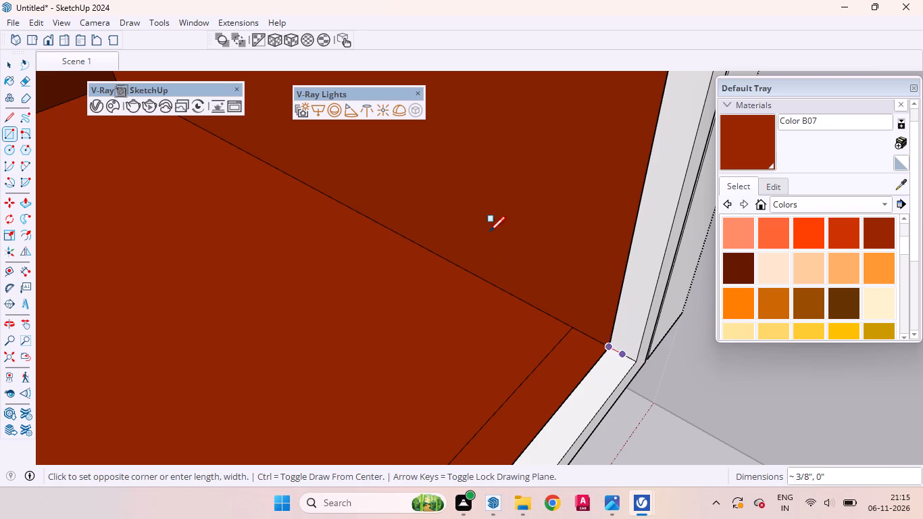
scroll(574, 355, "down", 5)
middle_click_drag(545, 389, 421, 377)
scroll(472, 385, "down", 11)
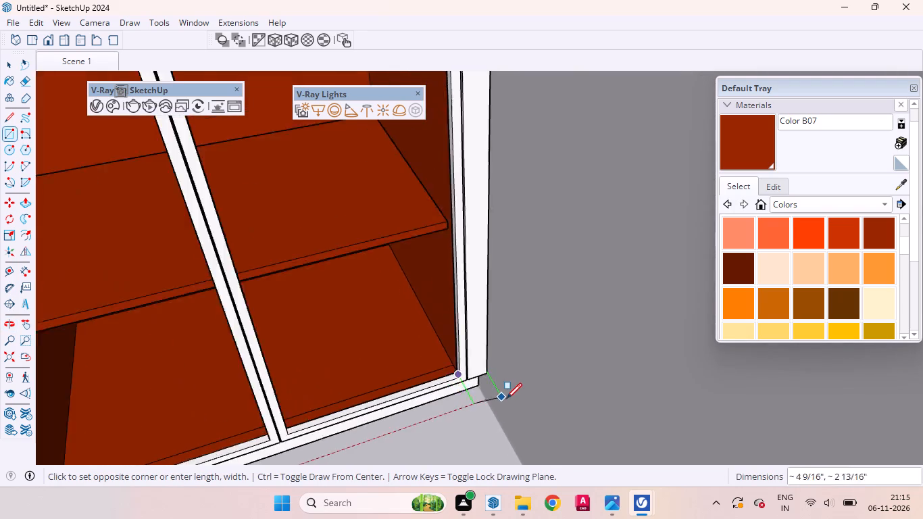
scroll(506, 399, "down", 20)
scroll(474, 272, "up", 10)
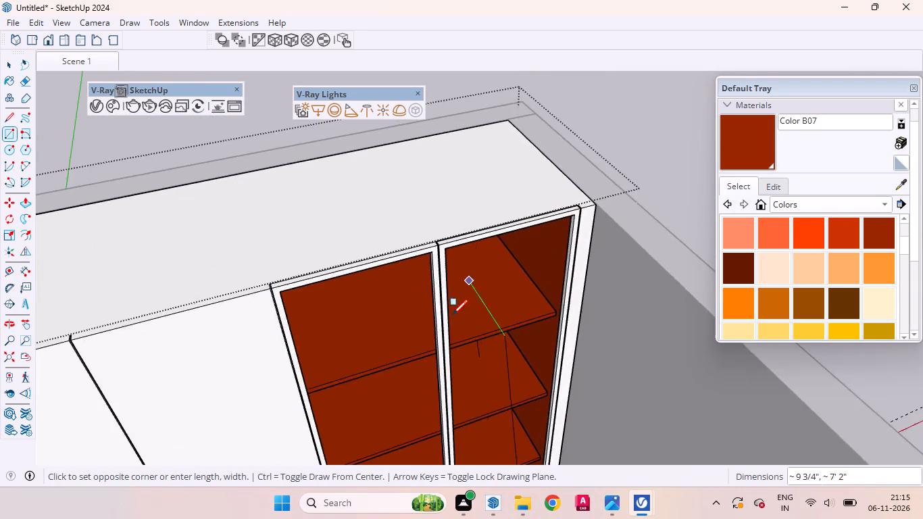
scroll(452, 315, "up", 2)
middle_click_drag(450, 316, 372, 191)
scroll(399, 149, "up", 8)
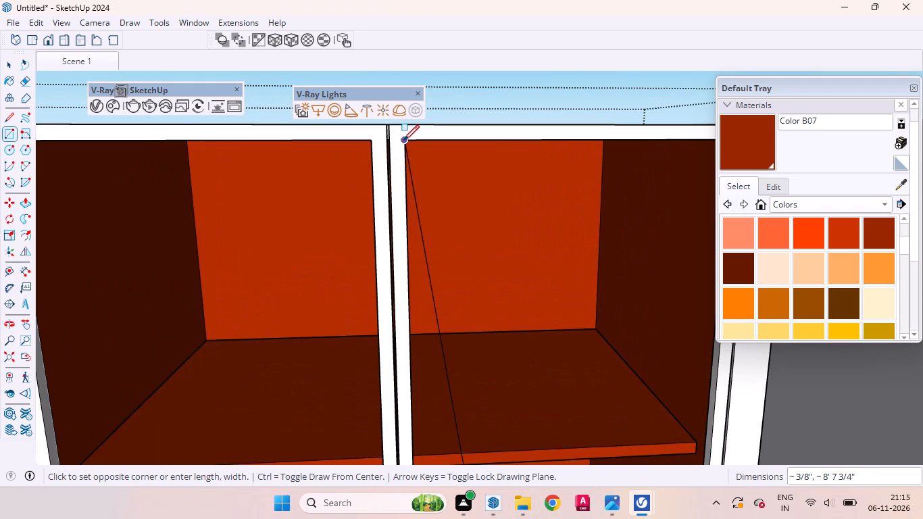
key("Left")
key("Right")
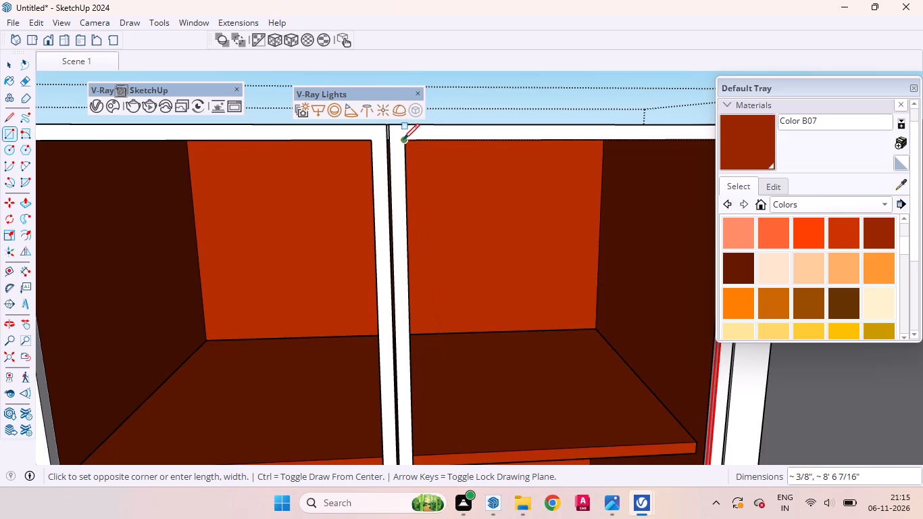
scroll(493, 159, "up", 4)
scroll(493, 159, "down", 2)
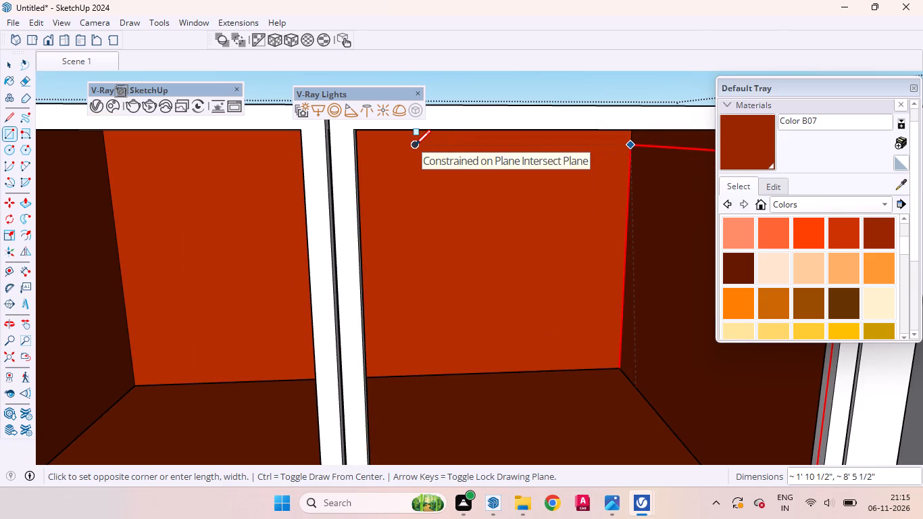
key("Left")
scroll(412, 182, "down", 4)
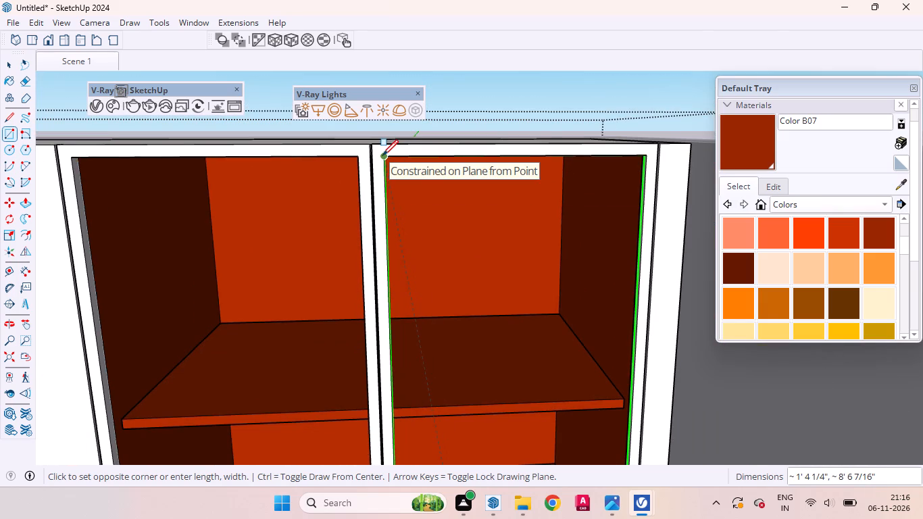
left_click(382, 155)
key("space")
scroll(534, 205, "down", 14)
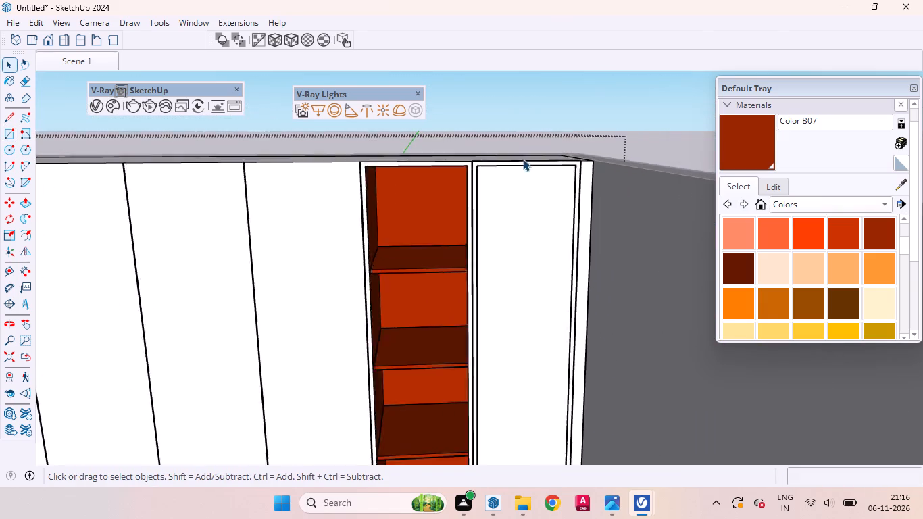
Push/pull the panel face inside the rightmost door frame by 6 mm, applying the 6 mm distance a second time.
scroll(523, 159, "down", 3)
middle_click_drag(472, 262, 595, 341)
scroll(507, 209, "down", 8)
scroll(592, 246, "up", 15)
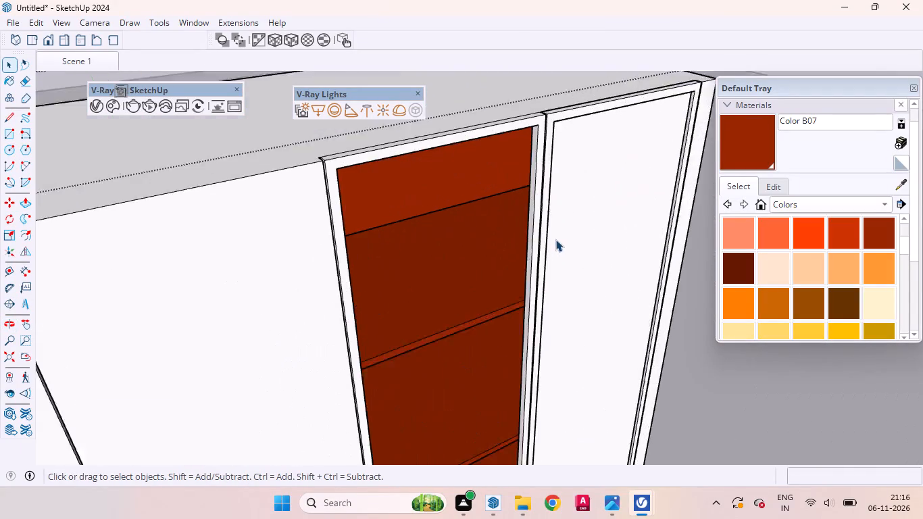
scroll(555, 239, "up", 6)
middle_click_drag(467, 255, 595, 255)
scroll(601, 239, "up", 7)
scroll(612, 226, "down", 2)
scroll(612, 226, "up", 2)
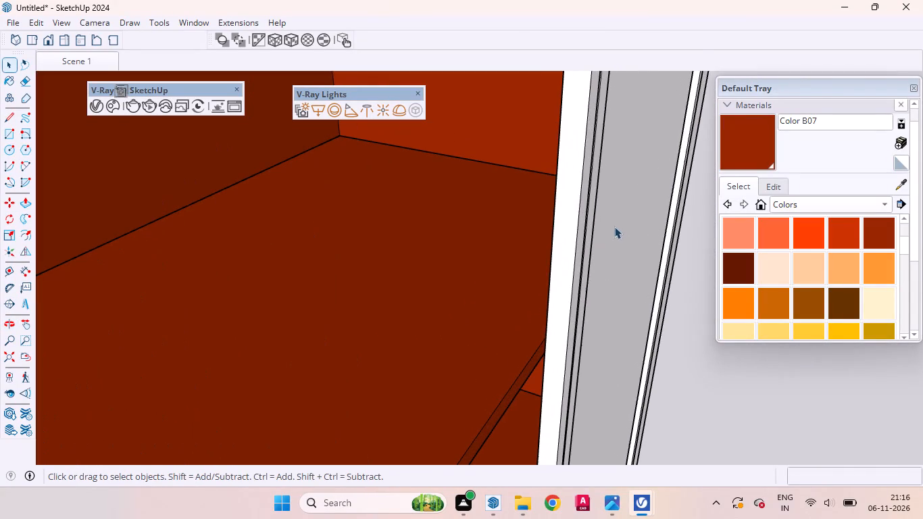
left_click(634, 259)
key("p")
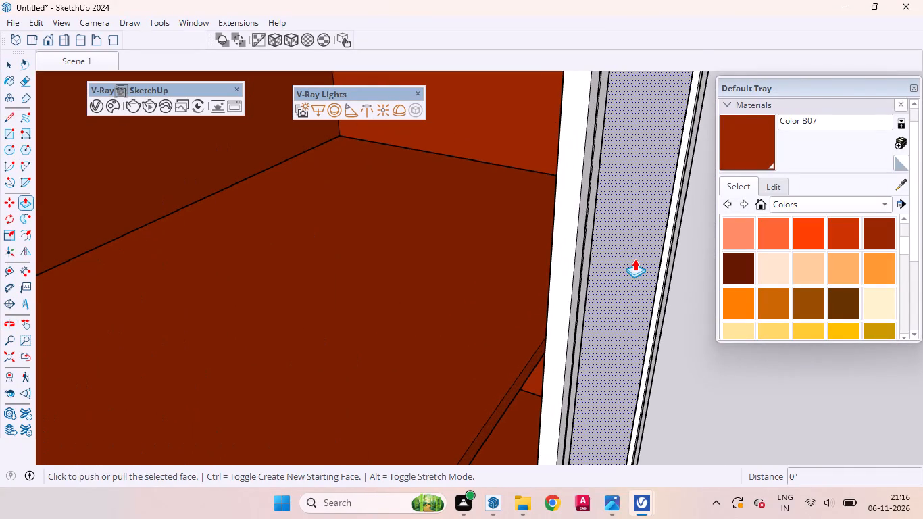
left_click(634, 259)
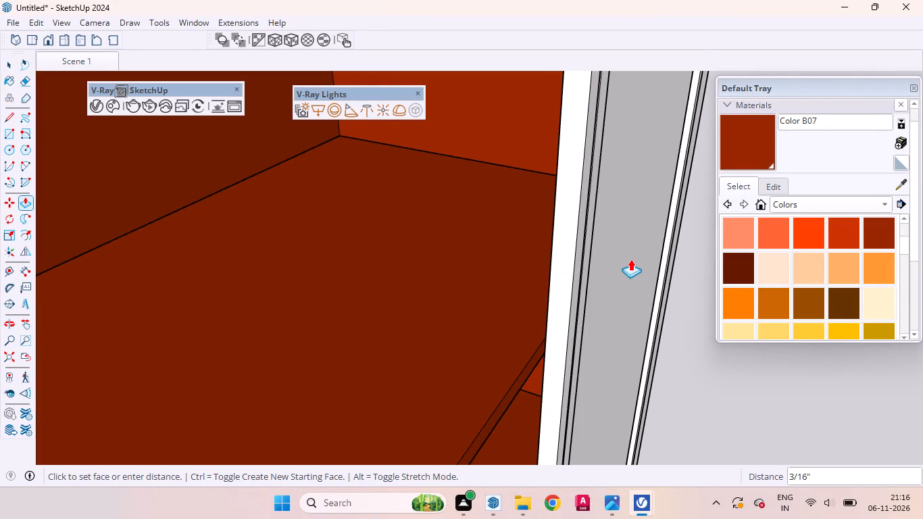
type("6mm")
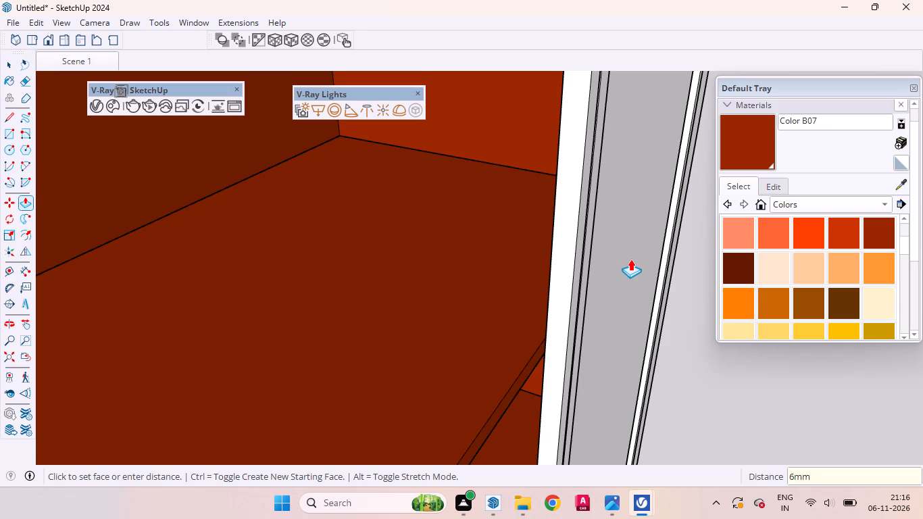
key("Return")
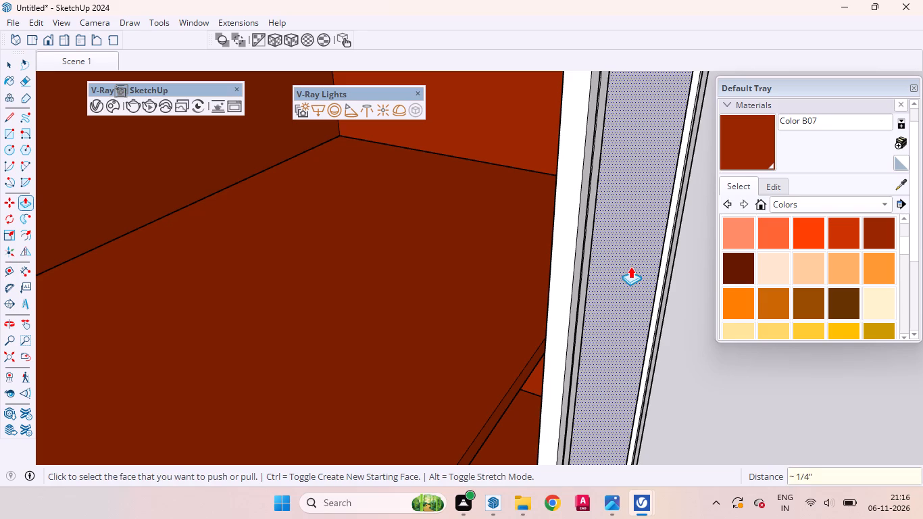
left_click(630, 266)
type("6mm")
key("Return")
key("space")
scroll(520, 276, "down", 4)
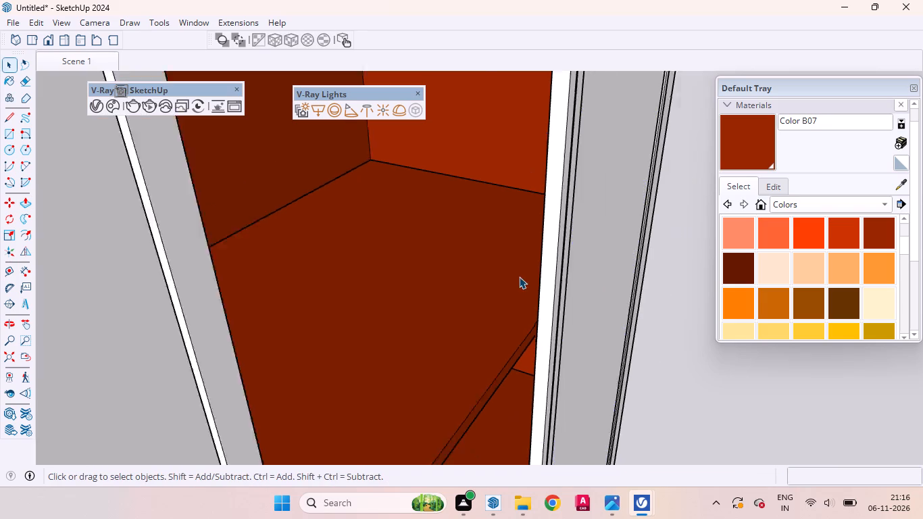
Examine the two framed doors and the upper inner corner of the open frame beside the panelled one.
scroll(519, 276, "down", 16)
middle_click_drag(592, 275, 412, 322)
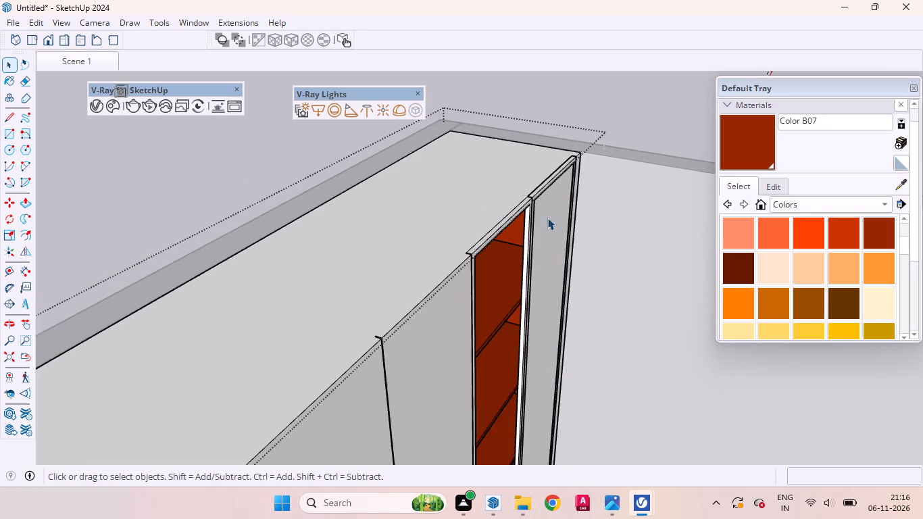
scroll(523, 178, "down", 6)
scroll(520, 116, "up", 3)
scroll(520, 116, "down", 12)
middle_click_drag(572, 298, 261, 320)
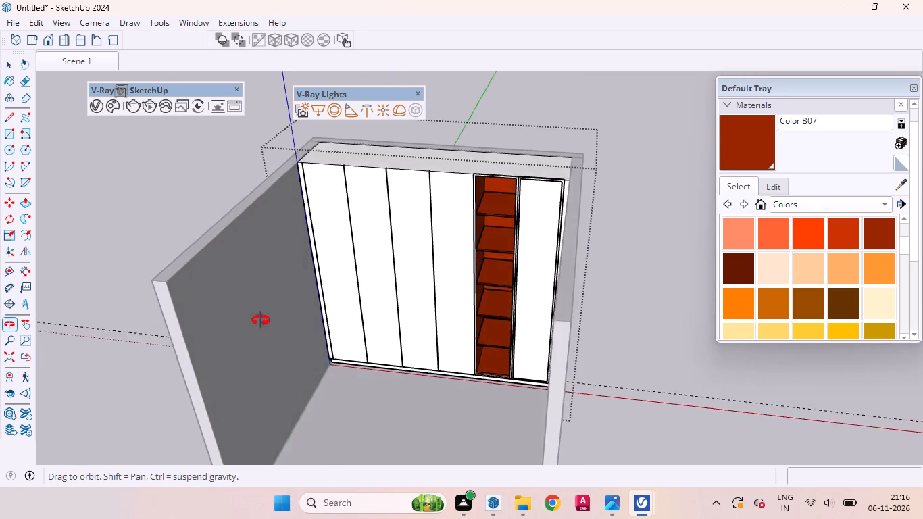
middle_click_drag(261, 320, 272, 314)
scroll(505, 191, "up", 8)
scroll(505, 192, "down", 1)
scroll(505, 192, "up", 1)
scroll(524, 280, "down", 1)
scroll(526, 284, "up", 1)
scroll(527, 285, "down", 6)
scroll(451, 191, "up", 8)
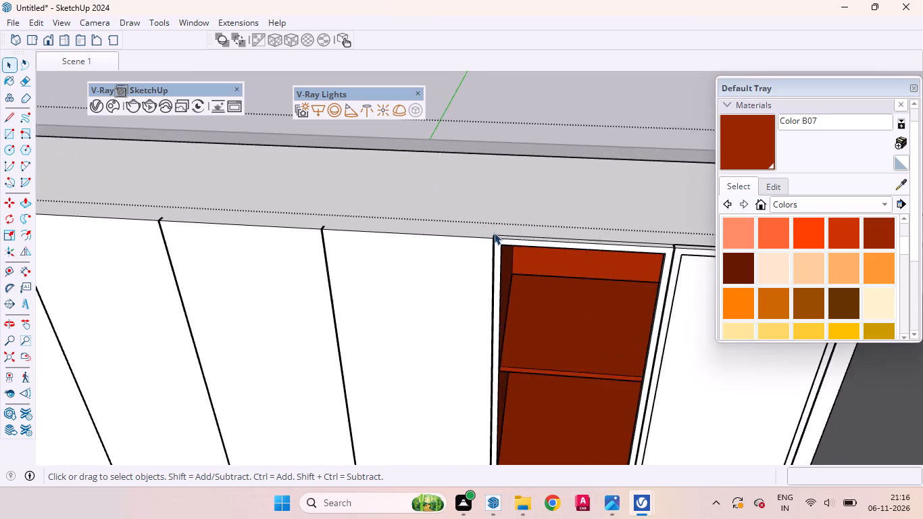
scroll(494, 232, "up", 6)
middle_click_drag(520, 264, 482, 228)
scroll(554, 330, "down", 5)
scroll(498, 212, "up", 2)
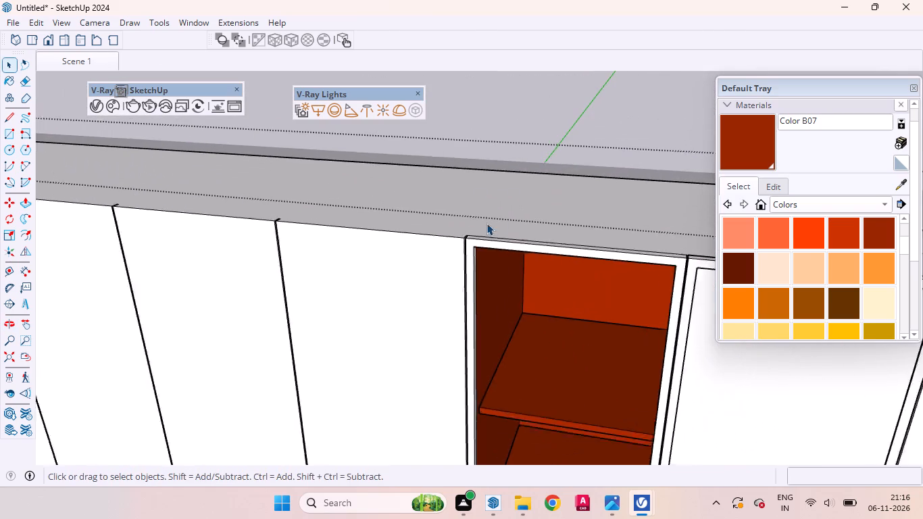
scroll(487, 223, "up", 15)
middle_click_drag(455, 318, 368, 122)
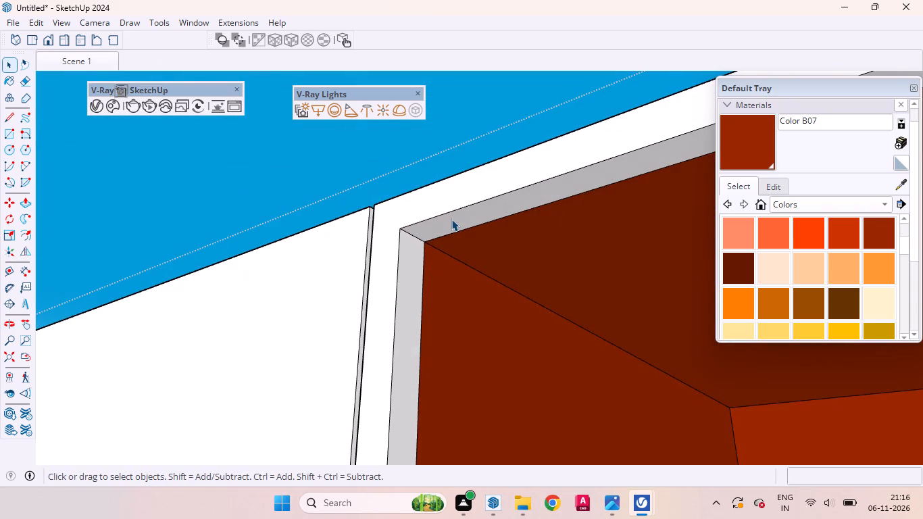
scroll(485, 226, "down", 9)
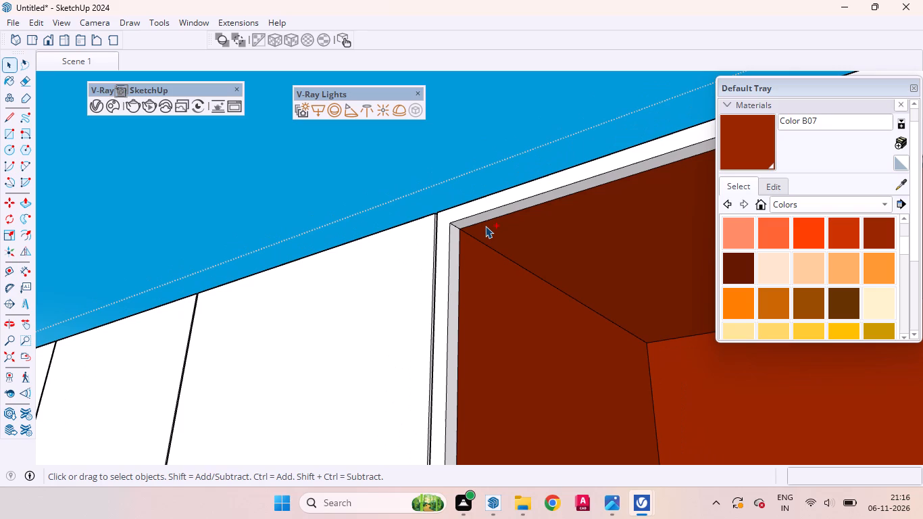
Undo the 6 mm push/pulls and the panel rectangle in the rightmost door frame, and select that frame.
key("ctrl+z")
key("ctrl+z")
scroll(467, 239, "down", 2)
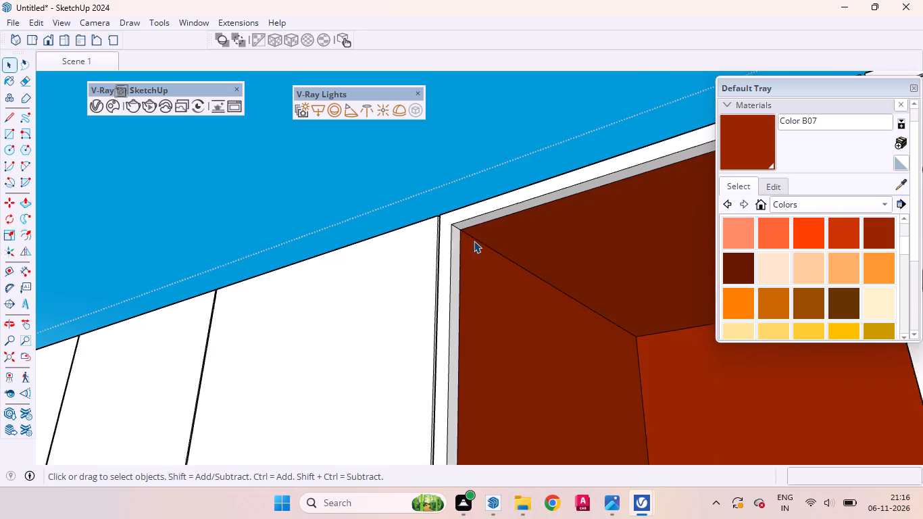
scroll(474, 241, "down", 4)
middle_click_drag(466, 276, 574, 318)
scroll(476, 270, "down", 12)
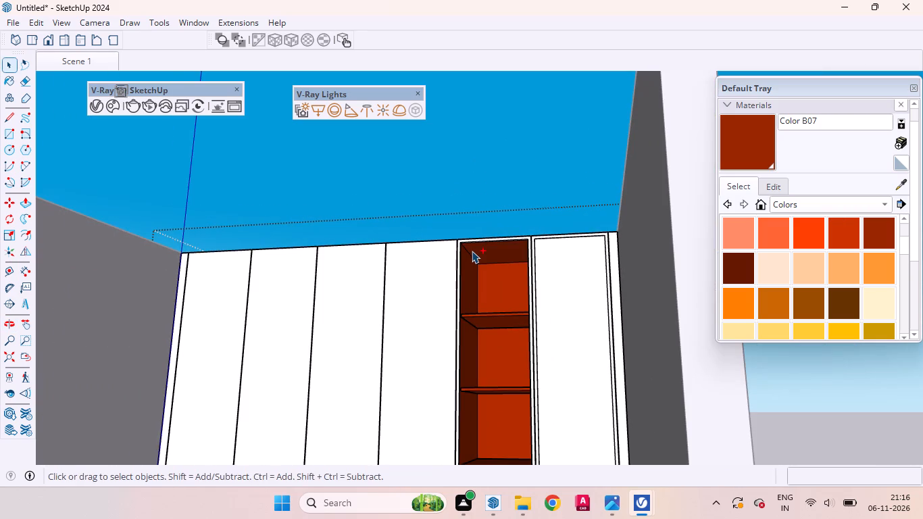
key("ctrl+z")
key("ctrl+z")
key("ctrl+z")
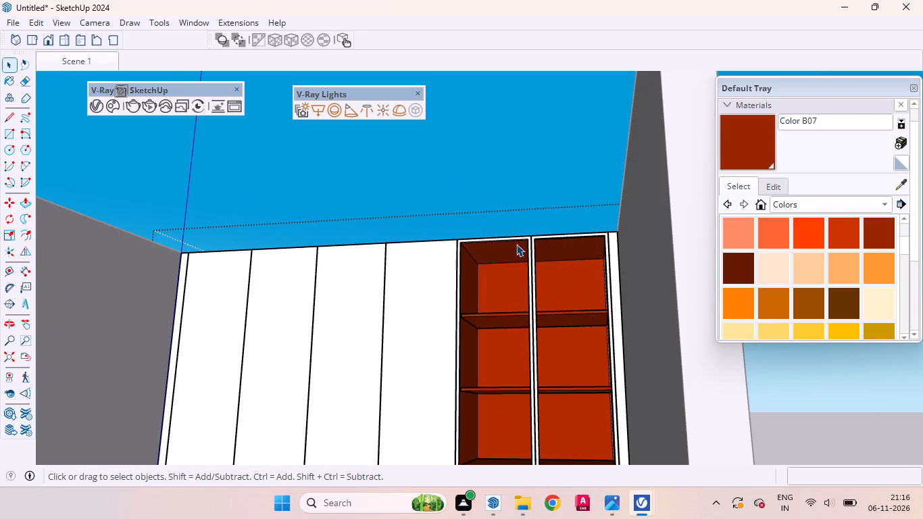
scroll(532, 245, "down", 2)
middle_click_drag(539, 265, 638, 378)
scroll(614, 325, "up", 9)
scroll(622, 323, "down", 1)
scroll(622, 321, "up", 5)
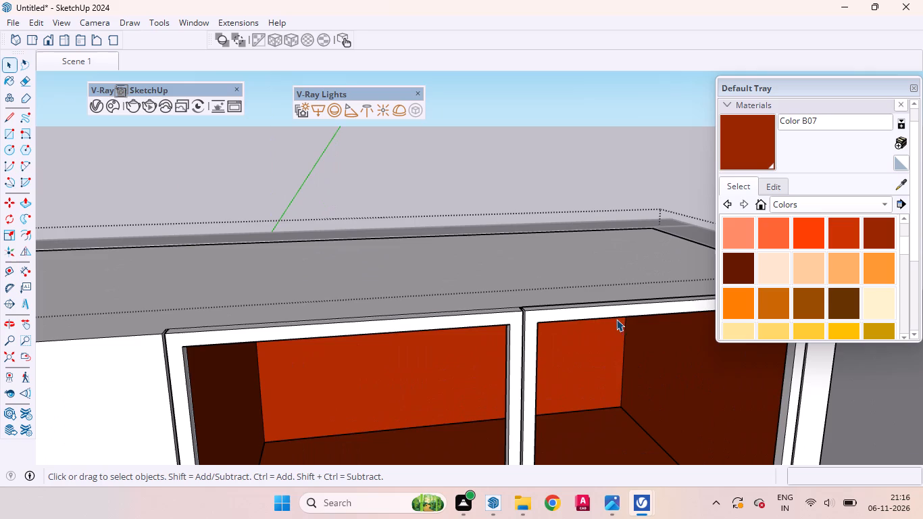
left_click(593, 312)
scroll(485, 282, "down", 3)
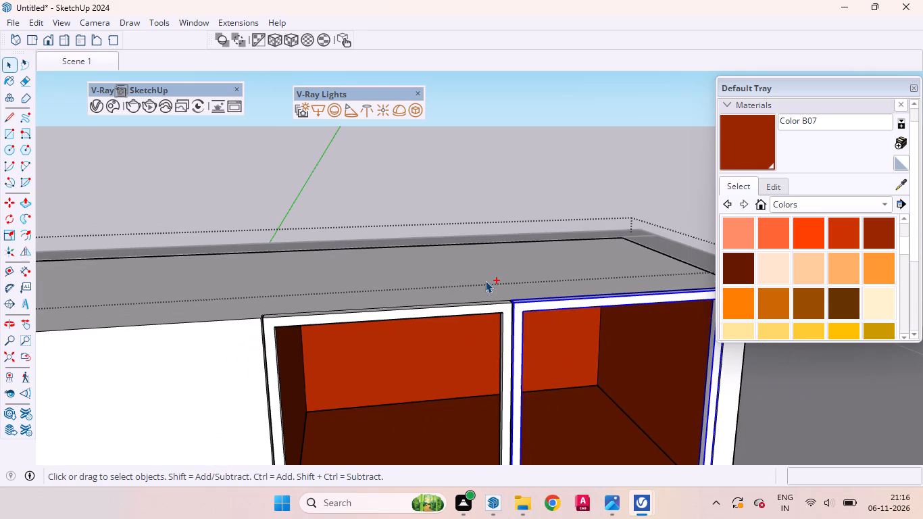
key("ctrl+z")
Draw a vertical rectangle across the rightmost door frame's opening, from its lower corner midway through the frame depth to the opposite upper corner.
scroll(528, 205, "down", 2)
scroll(528, 205, "up", 1)
scroll(528, 205, "down", 9)
middle_click_drag(539, 385, 551, 449)
scroll(543, 420, "up", 1)
scroll(518, 253, "down", 10)
scroll(560, 406, "up", 4)
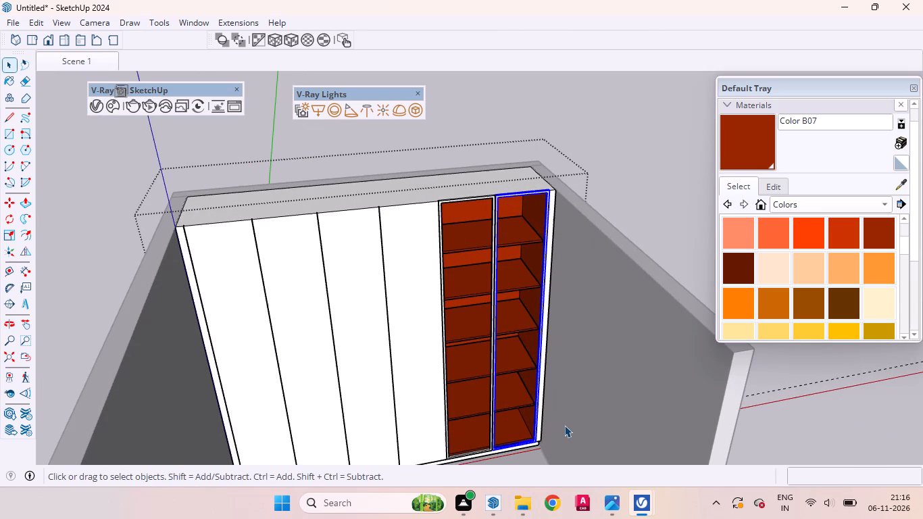
key("r")
scroll(526, 456, "up", 4)
scroll(525, 462, "down", 1)
scroll(525, 462, "up", 19)
middle_click_drag(546, 422, 632, 478)
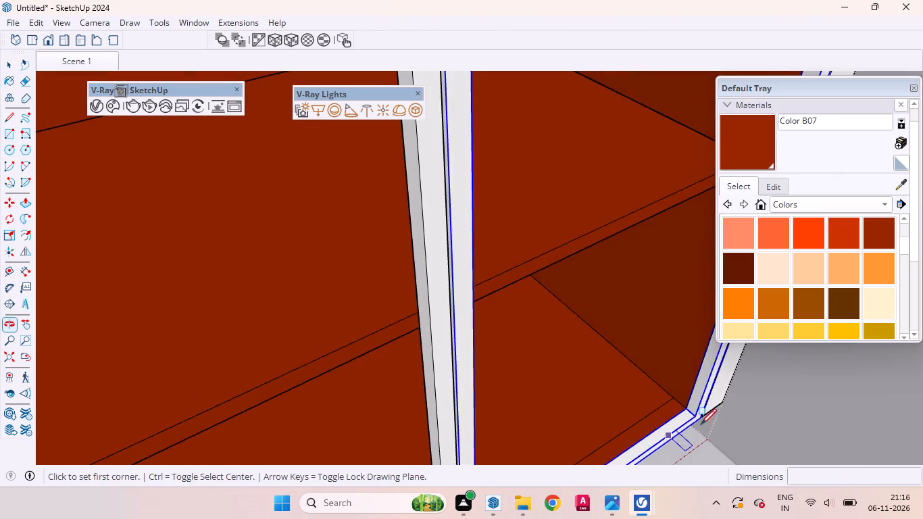
scroll(701, 418, "up", 10)
left_click(678, 404)
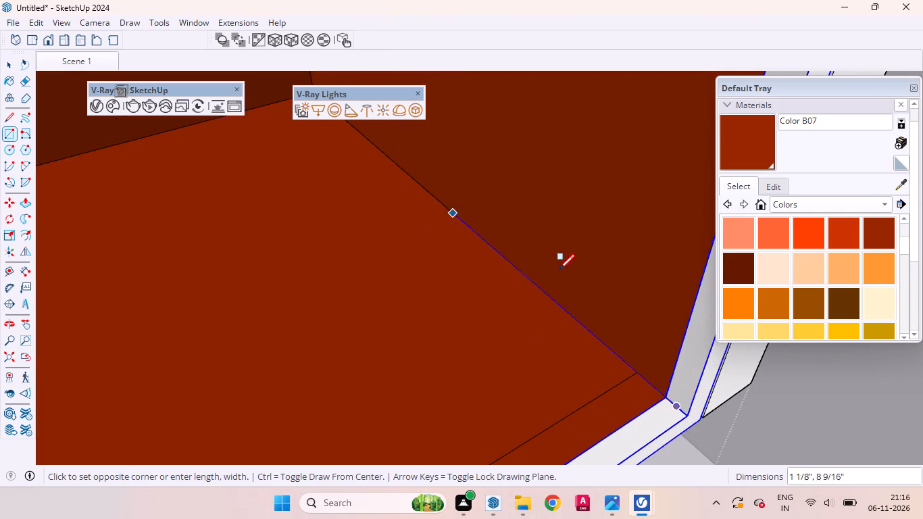
scroll(559, 293, "down", 2)
scroll(559, 297, "up", 1)
scroll(559, 297, "down", 20)
scroll(559, 297, "down", 15)
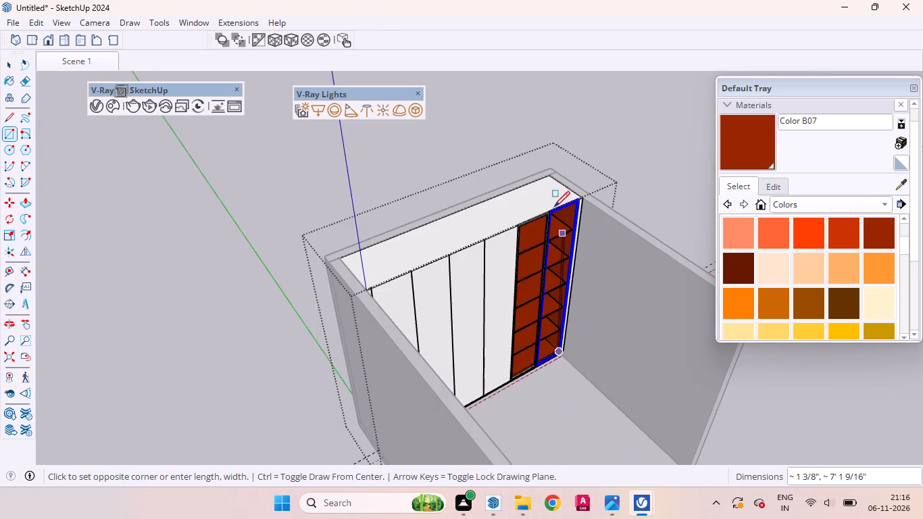
scroll(551, 213, "up", 9)
middle_click_drag(548, 234, 427, 212)
scroll(424, 166, "up", 12)
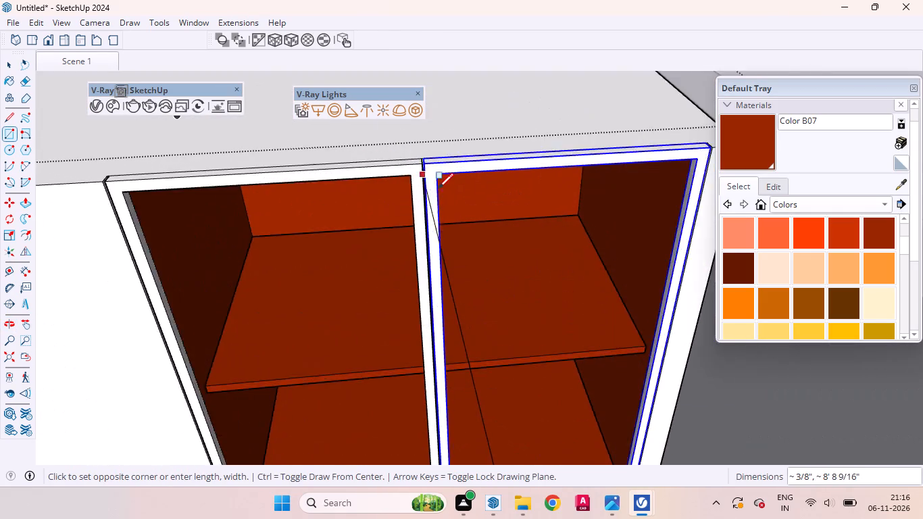
scroll(438, 189, "up", 3)
key("Left")
scroll(461, 210, "down", 3)
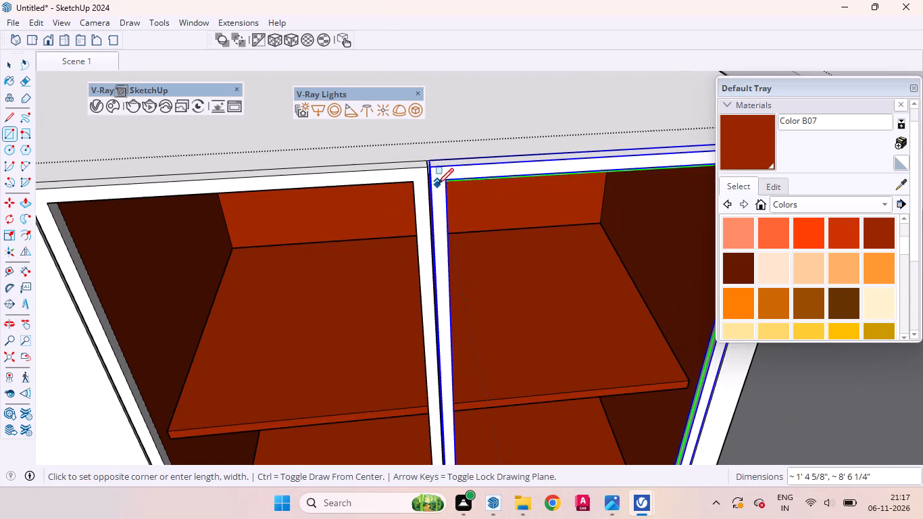
left_click(445, 182)
key("space")
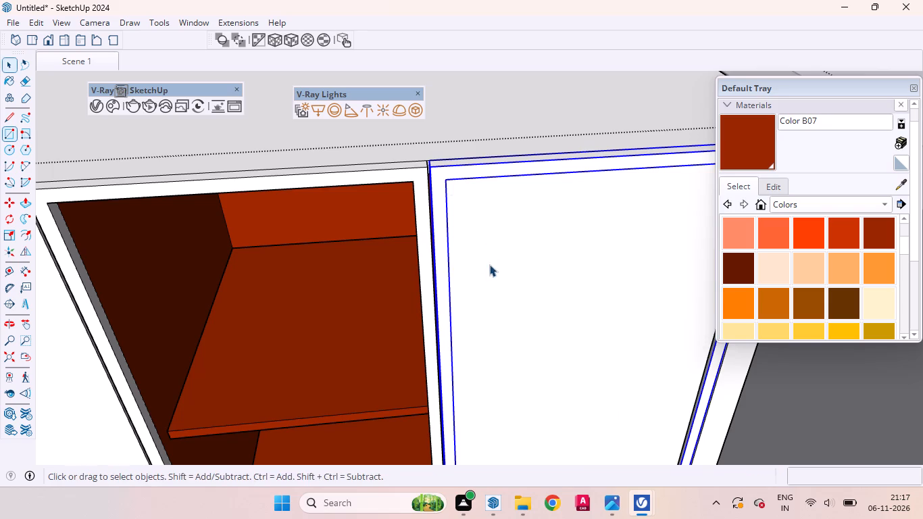
Push/pull the panel face inside the rightmost door frame by 6 mm, applying the 6 mm distance a second time.
scroll(431, 130, "down", 7)
middle_click_drag(424, 276, 543, 323)
scroll(524, 272, "up", 5)
left_click(503, 287)
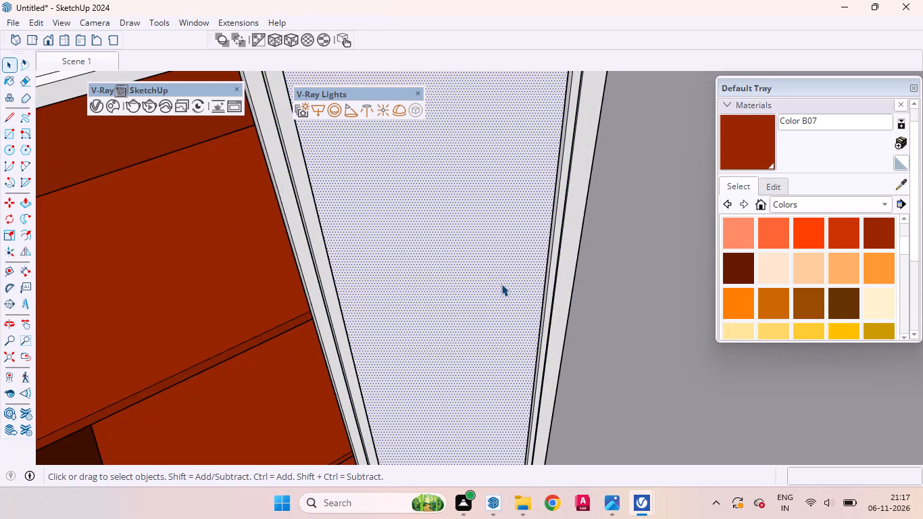
key("p")
left_click(501, 283)
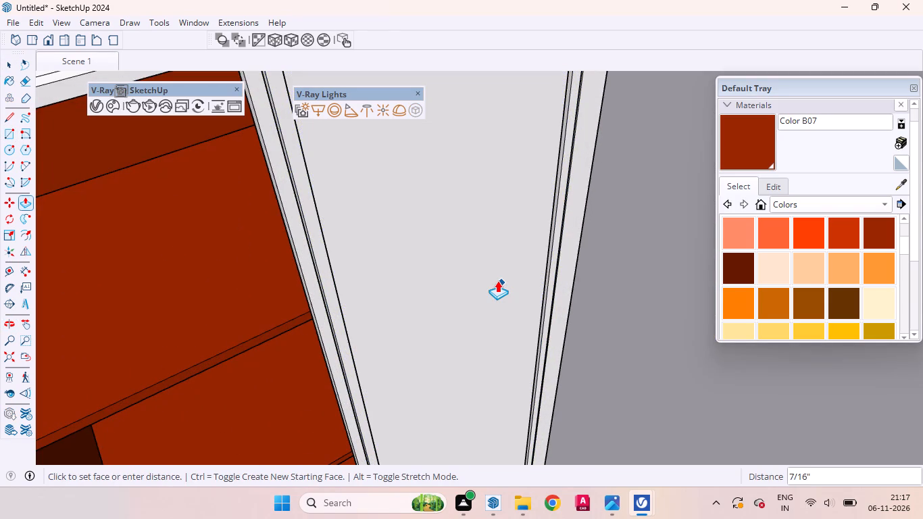
type("6mm")
key("Return")
left_click(482, 264)
type("6mm")
key("Return")
key("space")
Paint the rightmost door's panel with Translucent Glass Gray from Glass and Mirrors, undoing the first paint and reapplying it to all connected faces.
scroll(522, 192, "down", 4)
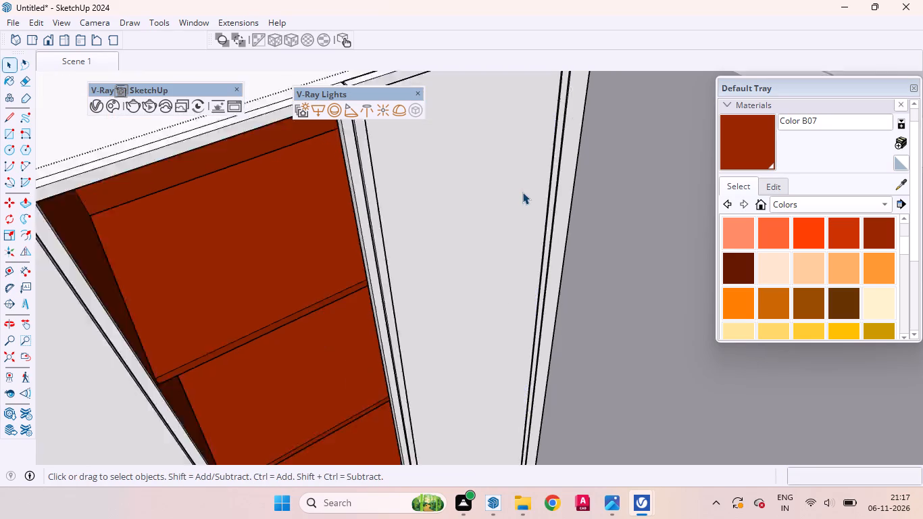
scroll(522, 192, "down", 20)
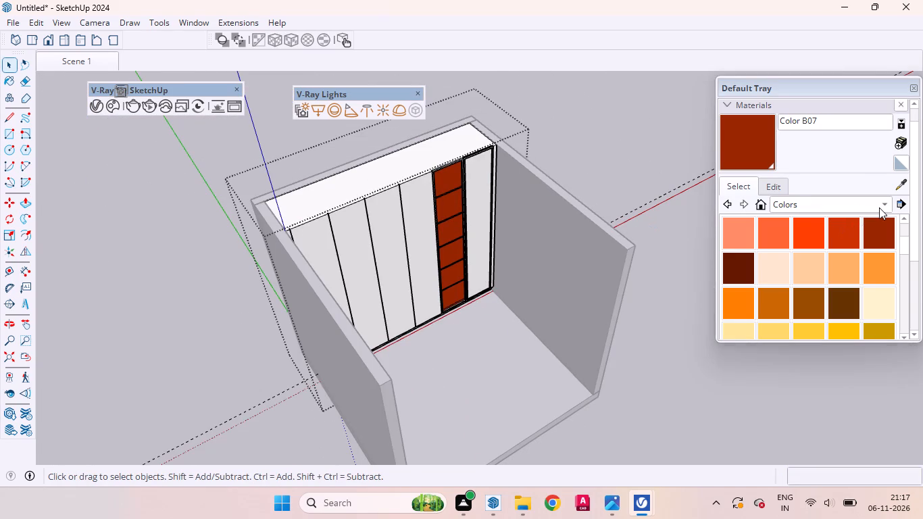
left_click(879, 207)
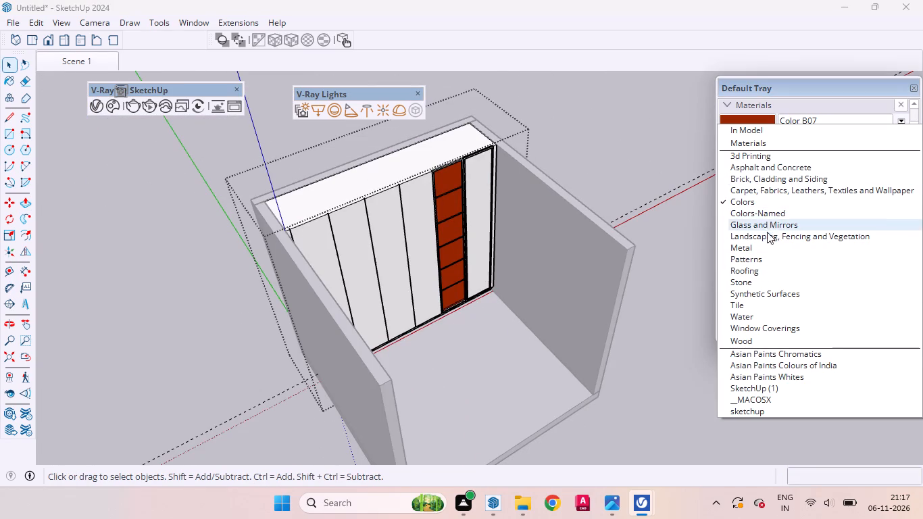
left_click(764, 227)
left_click(799, 266)
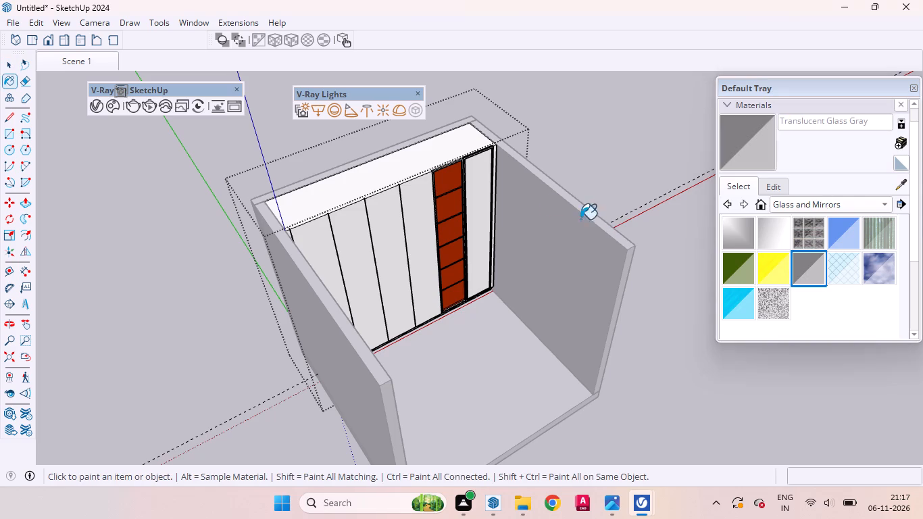
scroll(543, 212, "up", 14)
scroll(428, 195, "down", 1)
scroll(428, 193, "up", 1)
left_click(443, 177)
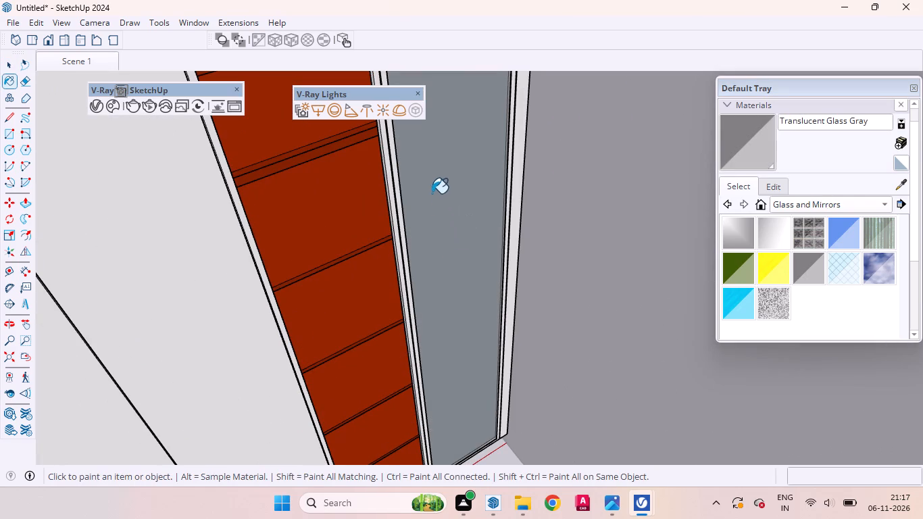
left_click(430, 191)
key("ctrl+z")
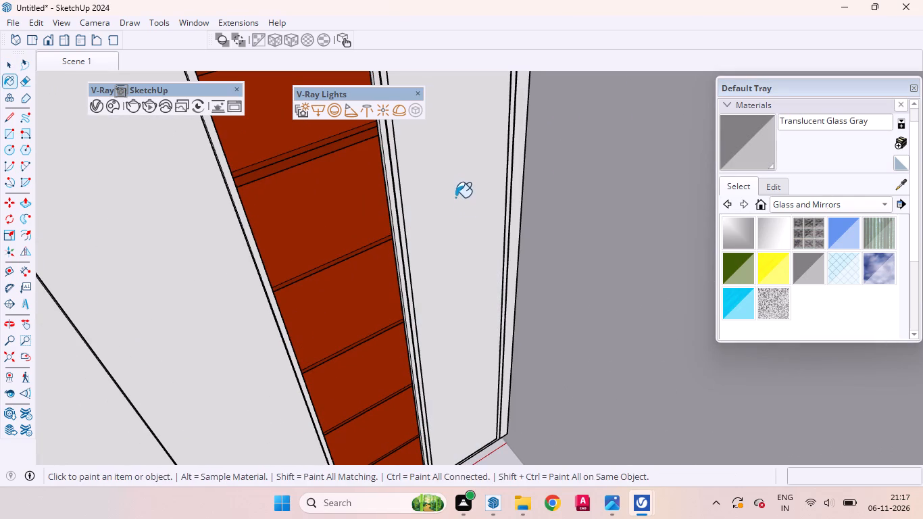
left_click(455, 205)
Examine how the glass panel sits in the rightmost door frame at its lower inner corner and across the wardrobe front.
middle_click_drag(374, 203, 374, 205)
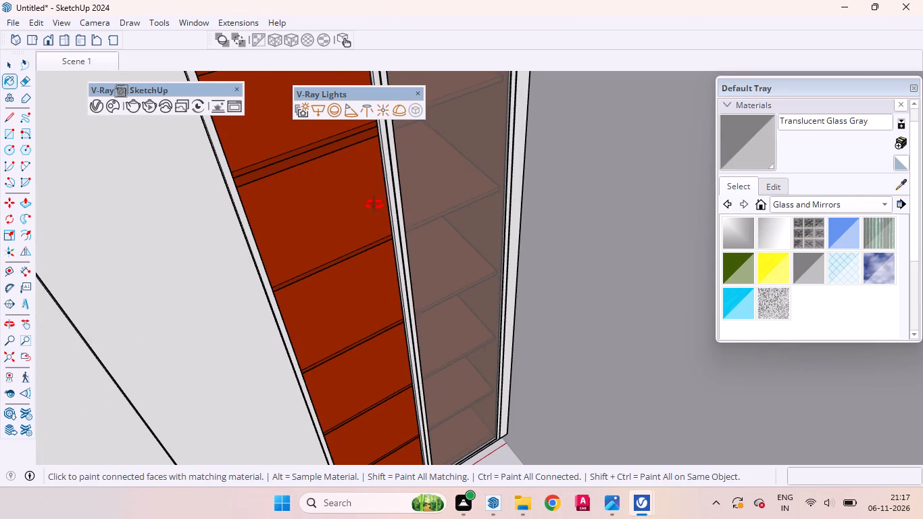
middle_click_drag(374, 205, 332, 201)
scroll(422, 278, "down", 5)
scroll(478, 355, "up", 18)
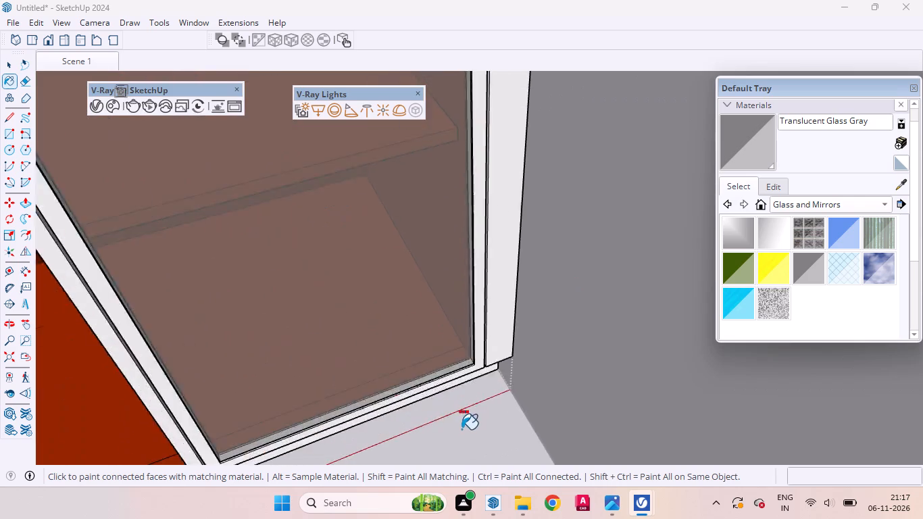
scroll(461, 429, "up", 6)
scroll(450, 368, "up", 1)
middle_click_drag(450, 368, 648, 295)
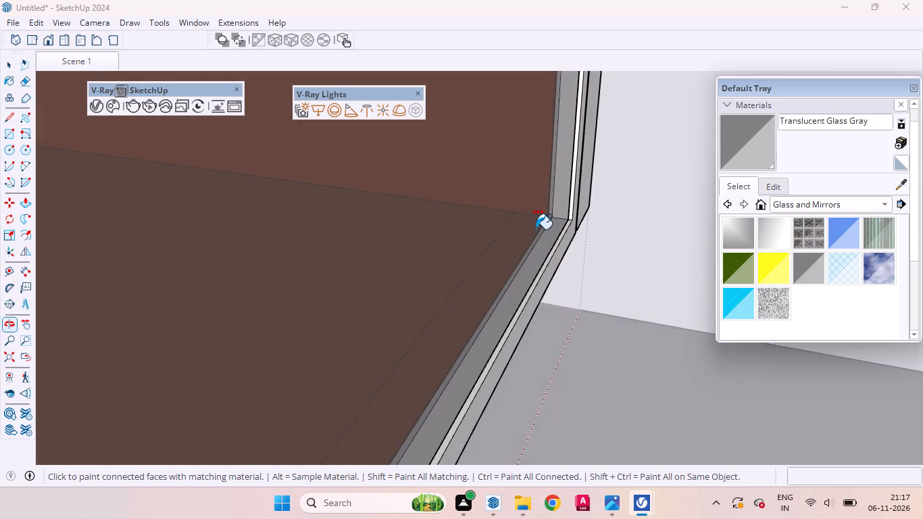
scroll(532, 226, "up", 9)
middle_click_drag(543, 255, 637, 230)
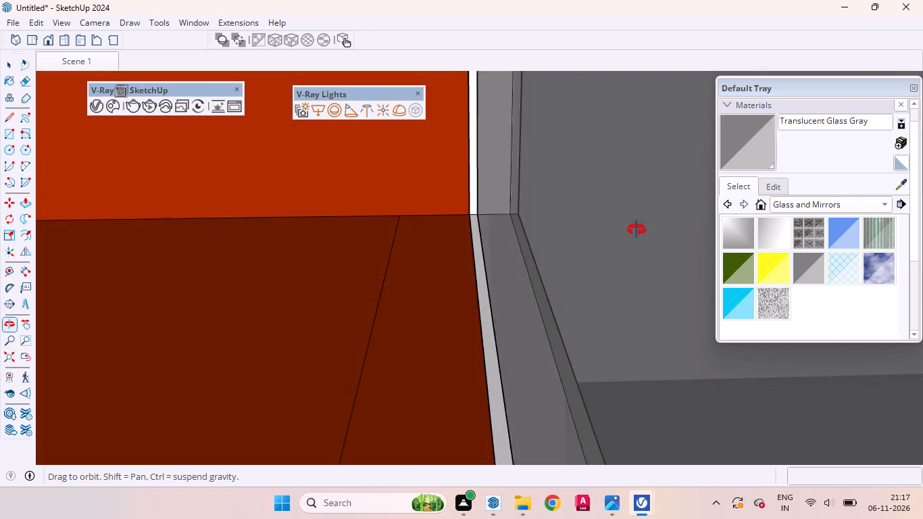
middle_click_drag(637, 230, 561, 266)
key("space")
scroll(553, 293, "down", 16)
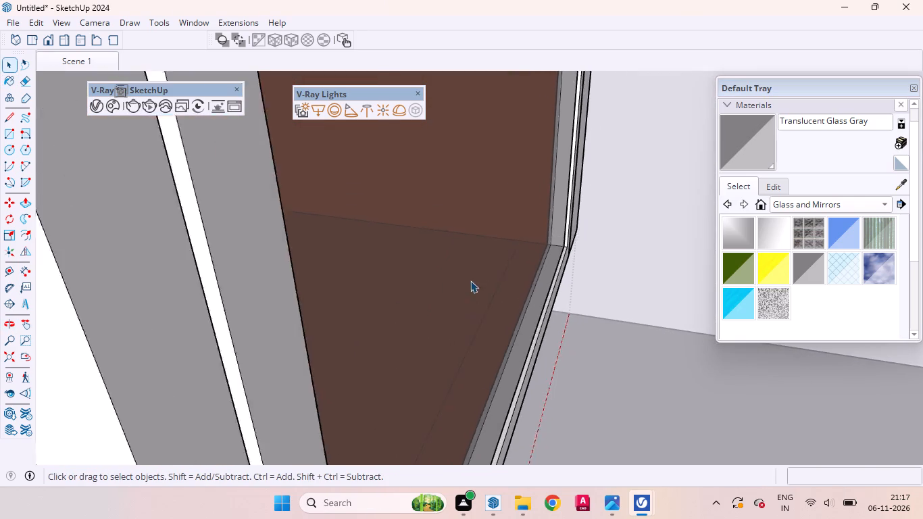
scroll(470, 280, "down", 20)
scroll(470, 280, "down", 17)
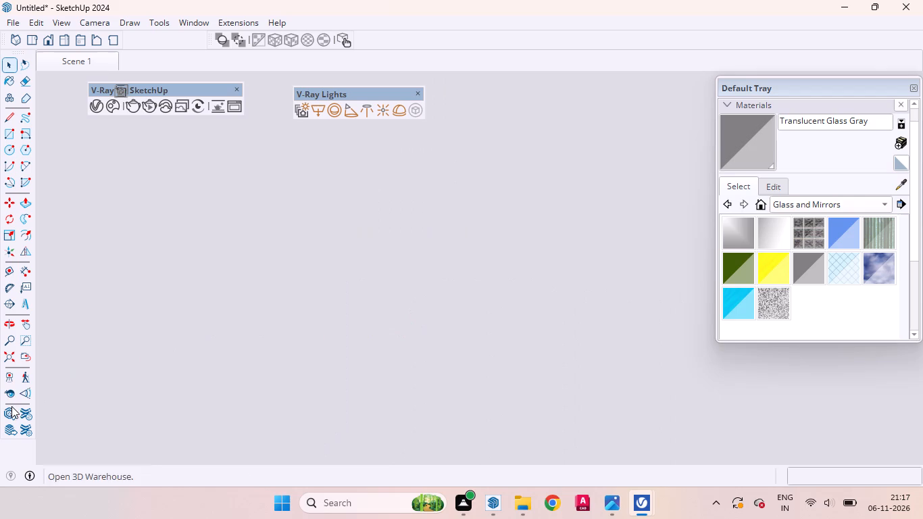
left_click(22, 357)
middle_click_drag(443, 355, 178, 477)
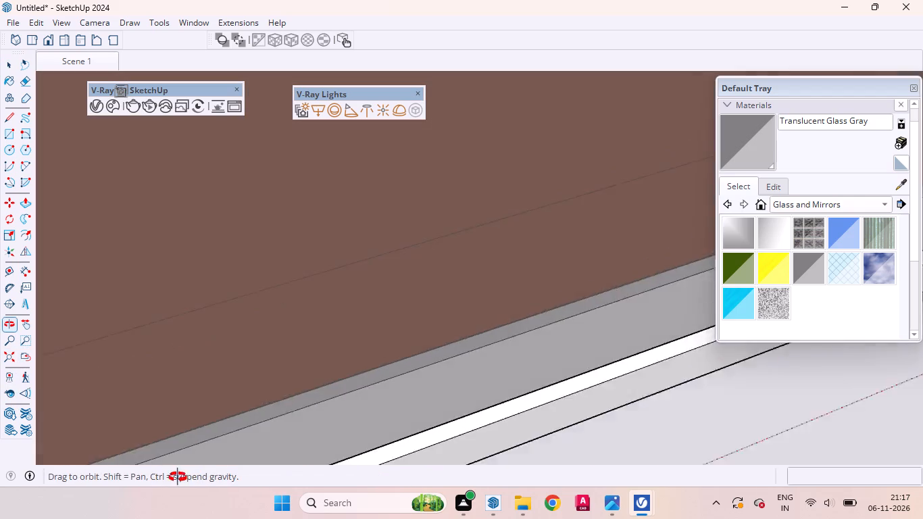
middle_click_drag(178, 477, 174, 464)
scroll(193, 445, "up", 1)
scroll(480, 368, "down", 20)
scroll(480, 368, "down", 20)
scroll(507, 370, "up", 3)
scroll(507, 370, "down", 7)
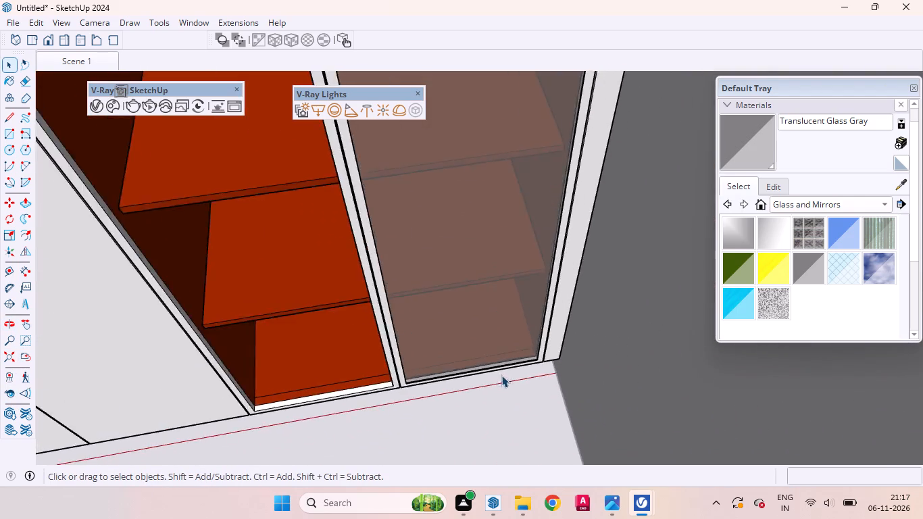
scroll(501, 375, "down", 2)
scroll(497, 376, "up", 1)
scroll(497, 376, "down", 5)
middle_click_drag(453, 410, 436, 318)
scroll(489, 468, "down", 4)
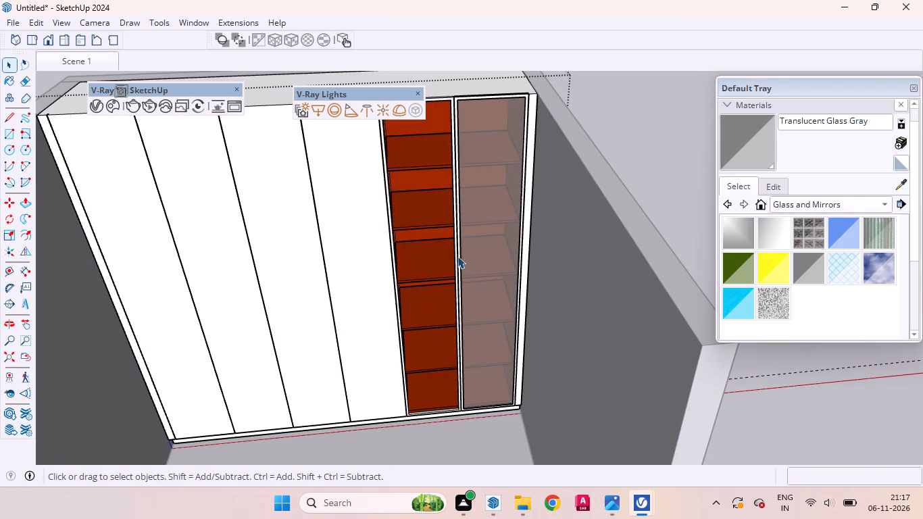
Draw a vertical rectangle across the open door frame beside the glass door, from its lower corner midway through the frame depth to the opposite upper corner.
scroll(503, 361, "down", 5)
middle_click_drag(499, 396, 498, 503)
scroll(443, 393, "up", 1)
scroll(443, 393, "down", 2)
scroll(443, 393, "up", 20)
scroll(443, 393, "up", 1)
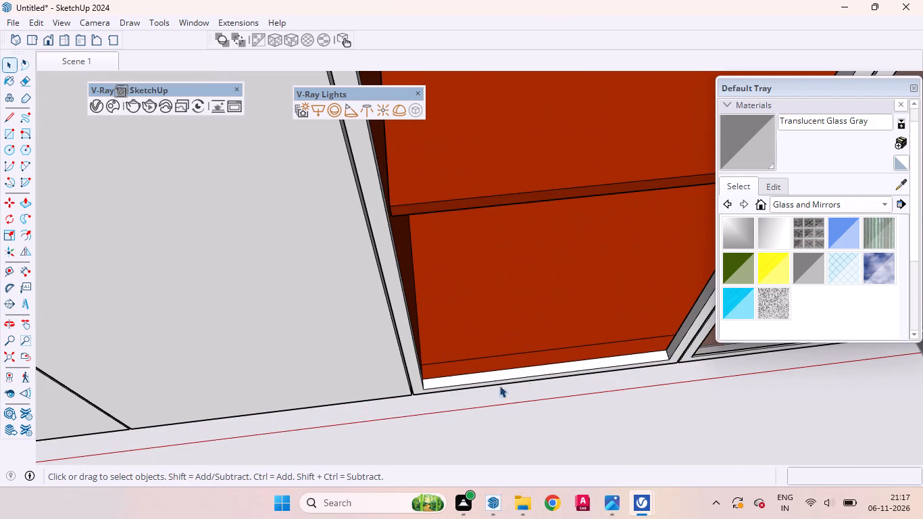
key("r")
scroll(677, 356, "up", 16)
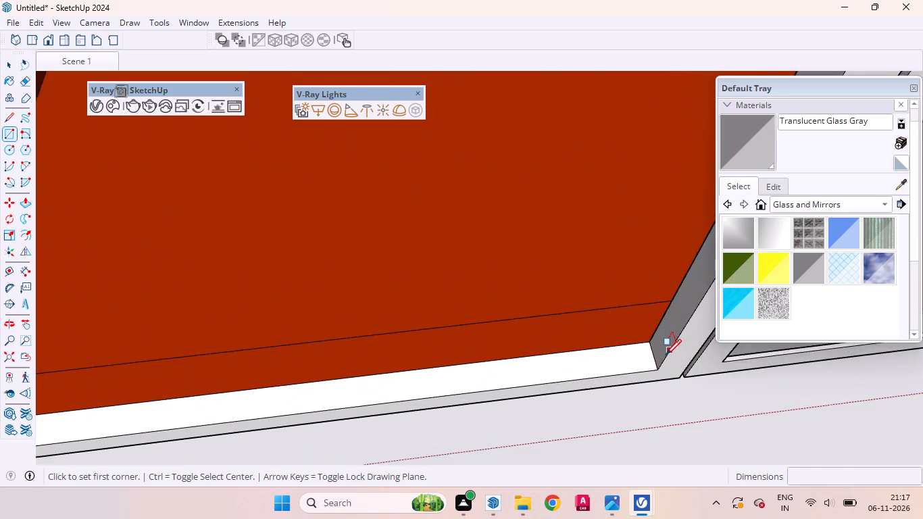
scroll(666, 355, "up", 2)
left_click(651, 355)
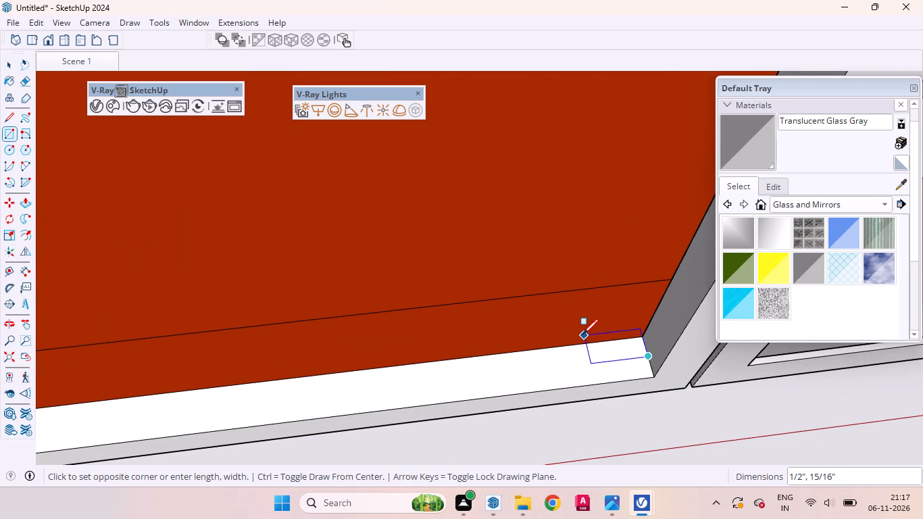
key("Left")
scroll(577, 349, "down", 20)
scroll(577, 349, "down", 10)
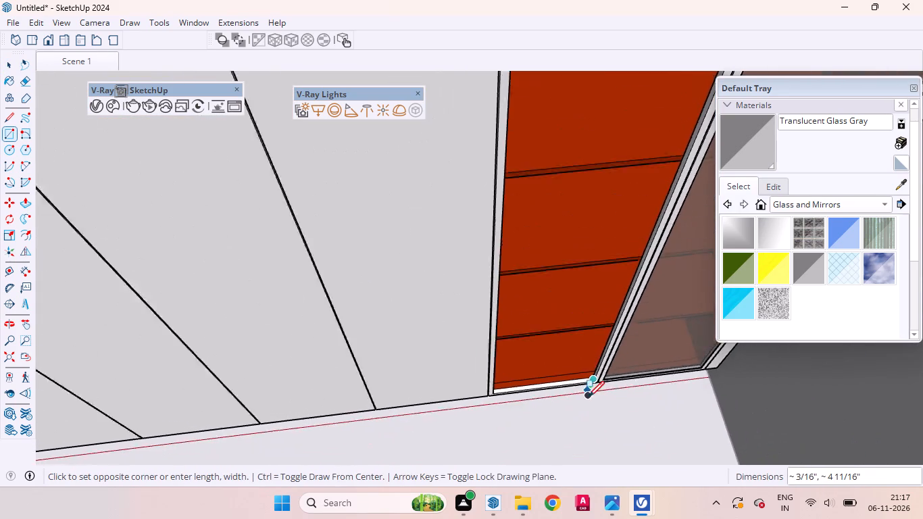
scroll(589, 397, "down", 6)
scroll(585, 403, "up", 1)
scroll(585, 403, "down", 4)
scroll(590, 250, "up", 14)
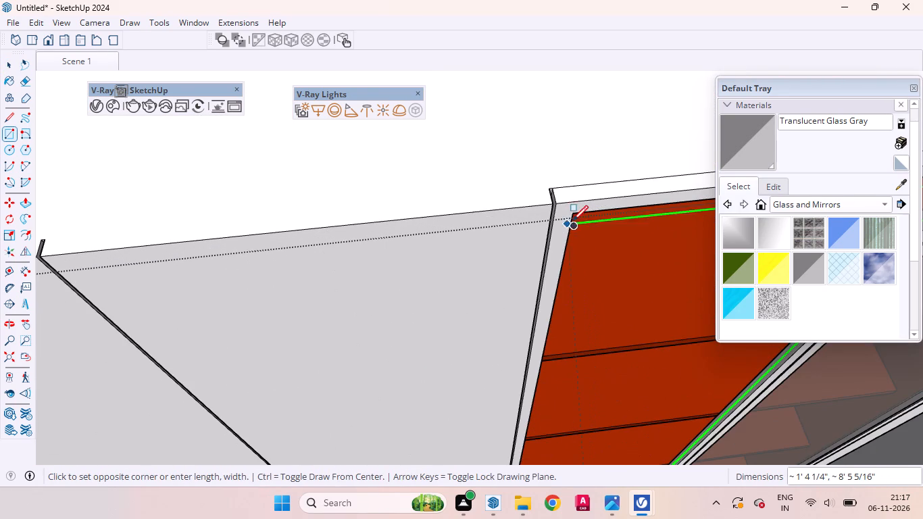
left_click(570, 211)
scroll(466, 231, "down", 17)
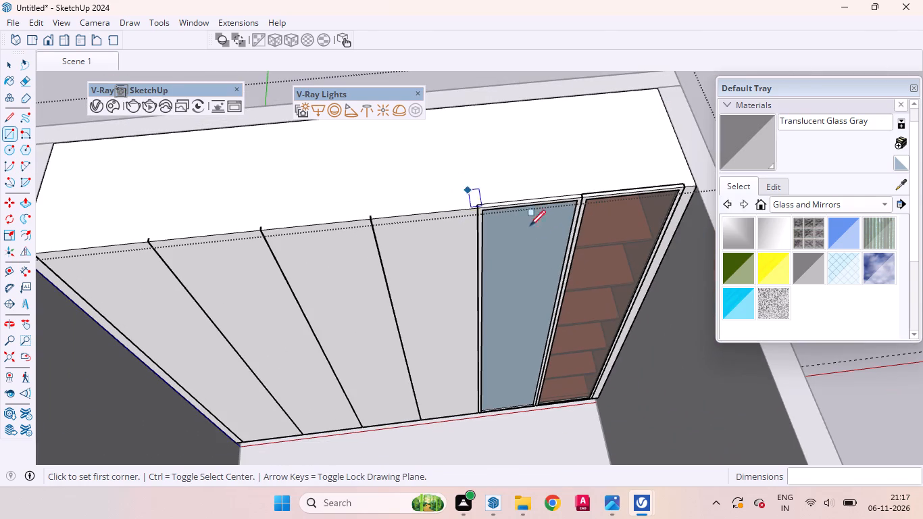
key("space")
Push/pull the new panel face in the door frame beside the rightmost door by 6 mm, applying the 6 mm distance a second time.
left_click(530, 280)
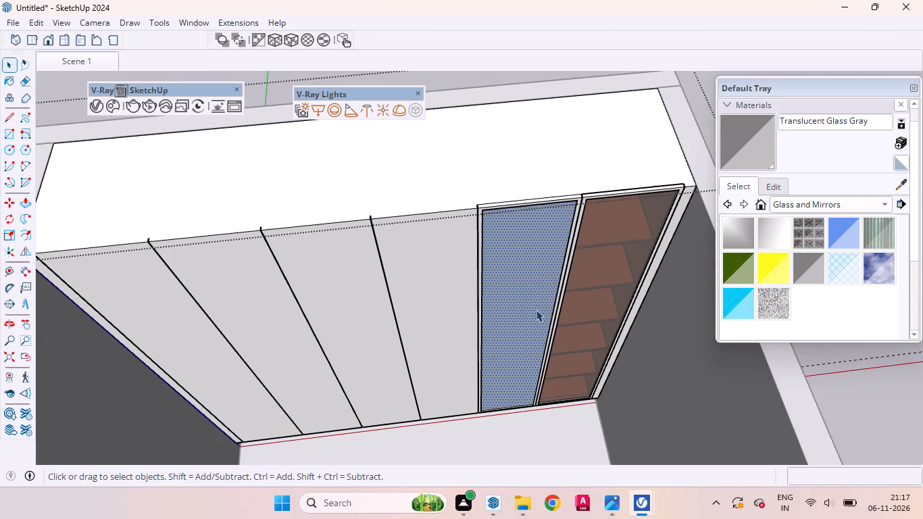
scroll(540, 380, "up", 20)
scroll(540, 380, "up", 4)
middle_click_drag(484, 398, 653, 405)
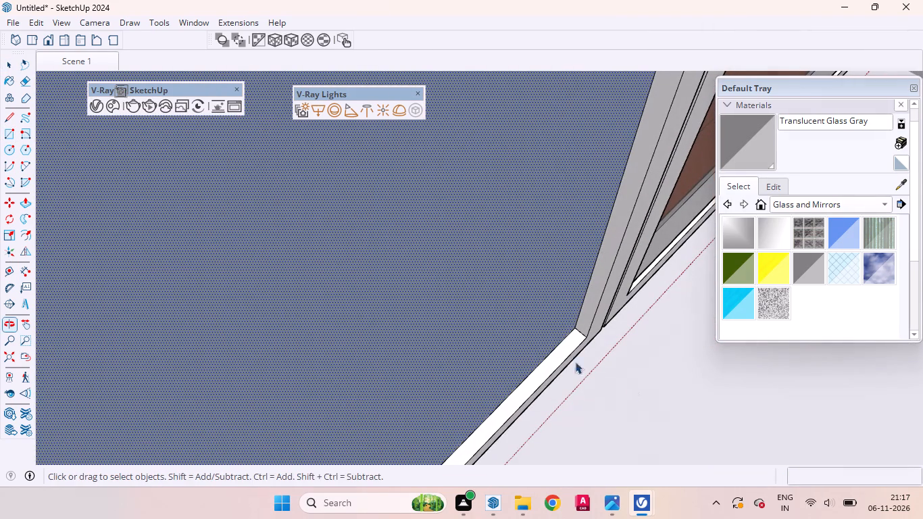
key("p")
left_click_drag(537, 344, 529, 344)
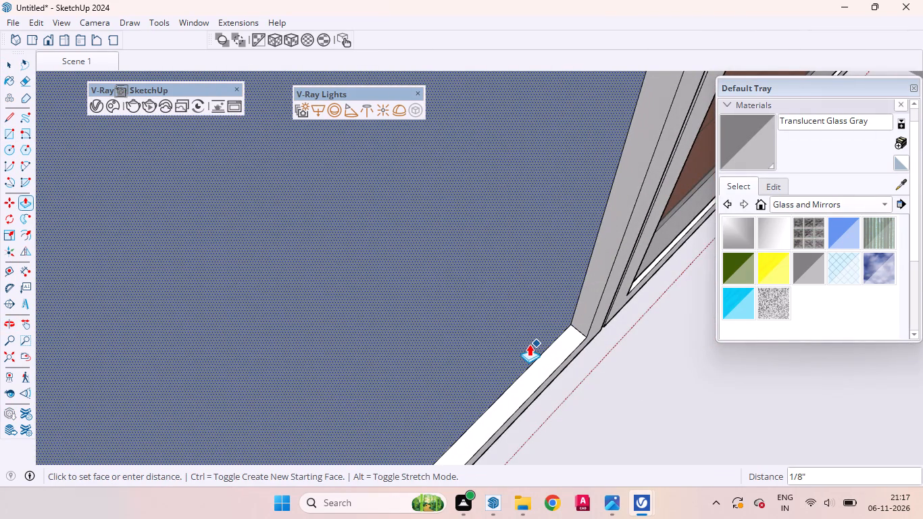
left_click_drag(529, 344, 528, 344)
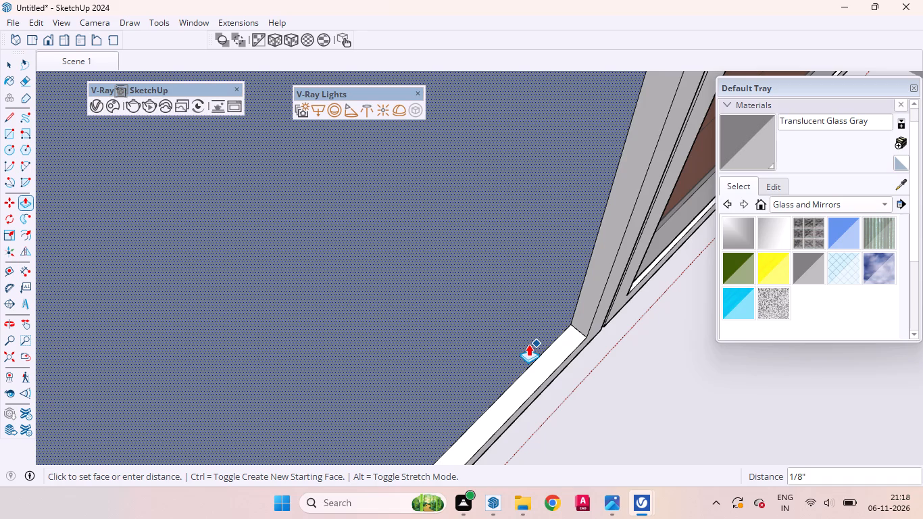
left_click_drag(528, 344, 526, 341)
type("6mm")
key("Return")
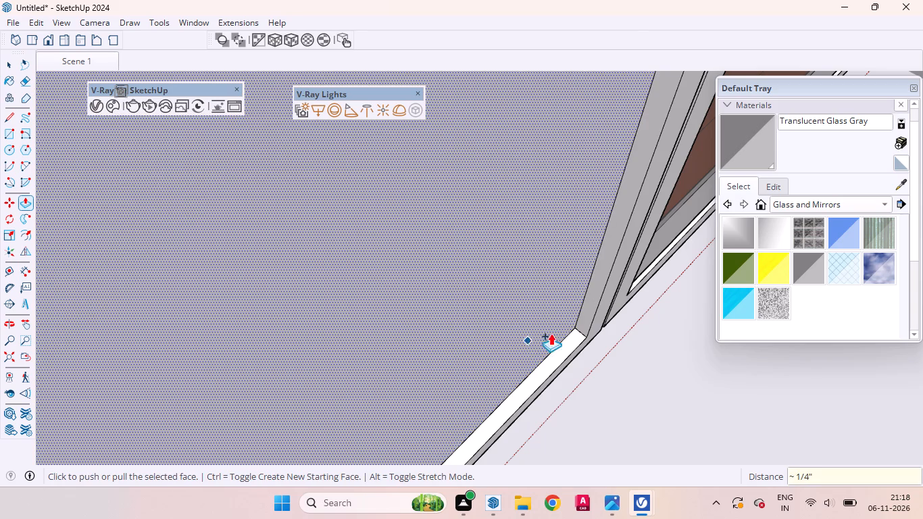
key("space")
key("p")
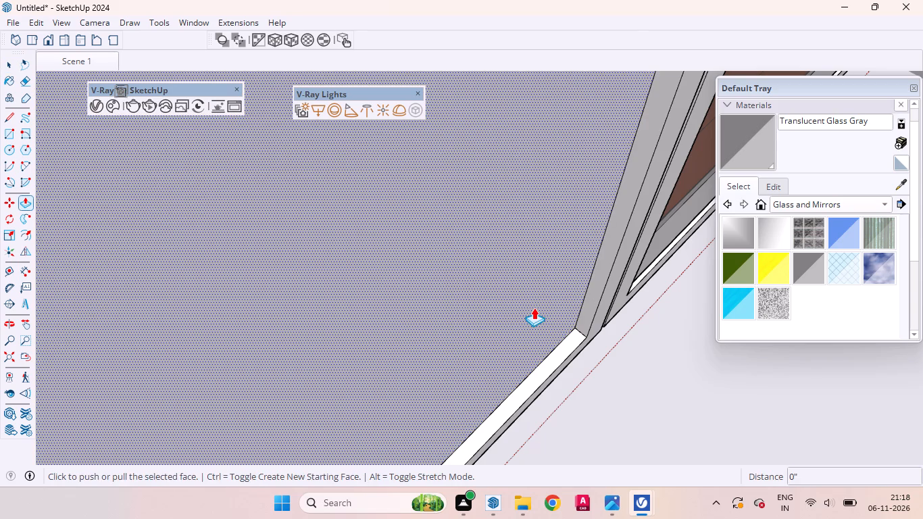
left_click(534, 307)
type("6mm")
key("Return")
key("space")
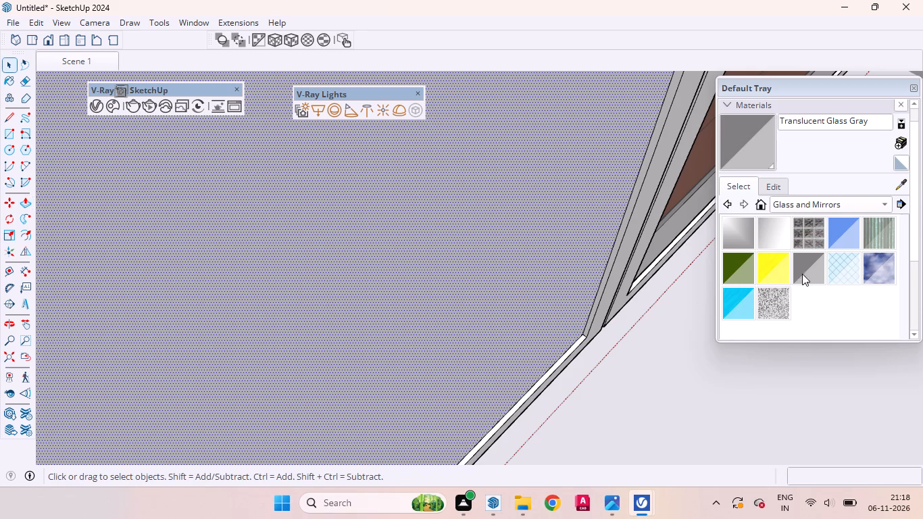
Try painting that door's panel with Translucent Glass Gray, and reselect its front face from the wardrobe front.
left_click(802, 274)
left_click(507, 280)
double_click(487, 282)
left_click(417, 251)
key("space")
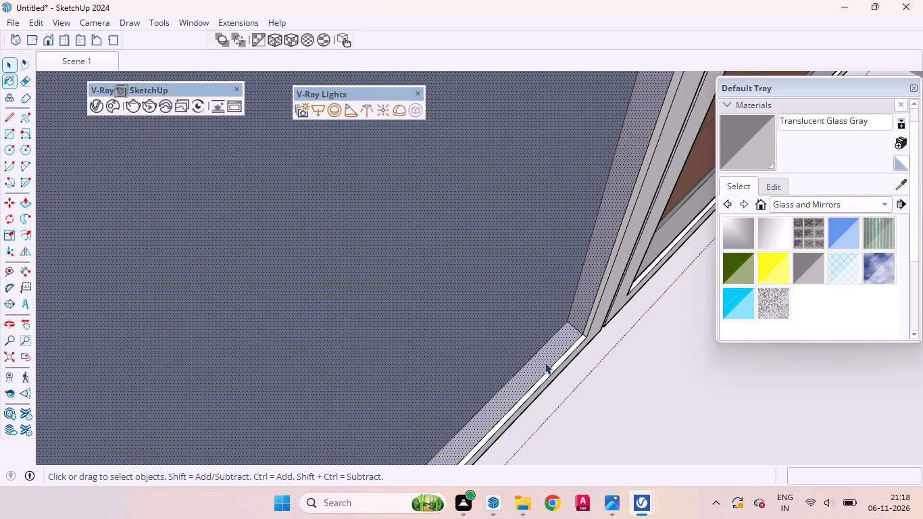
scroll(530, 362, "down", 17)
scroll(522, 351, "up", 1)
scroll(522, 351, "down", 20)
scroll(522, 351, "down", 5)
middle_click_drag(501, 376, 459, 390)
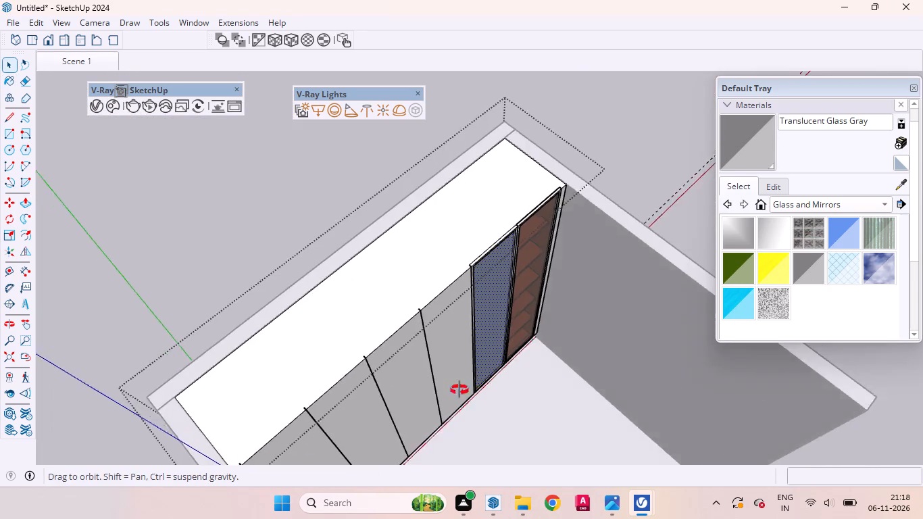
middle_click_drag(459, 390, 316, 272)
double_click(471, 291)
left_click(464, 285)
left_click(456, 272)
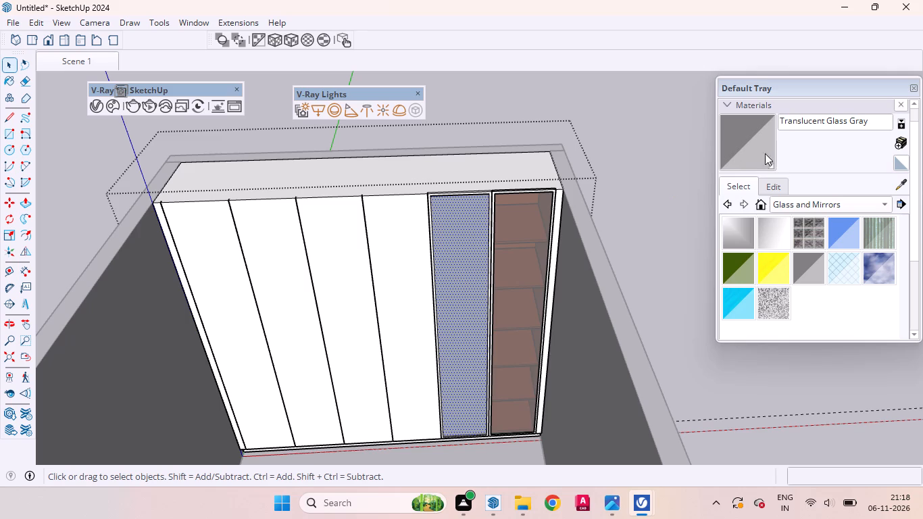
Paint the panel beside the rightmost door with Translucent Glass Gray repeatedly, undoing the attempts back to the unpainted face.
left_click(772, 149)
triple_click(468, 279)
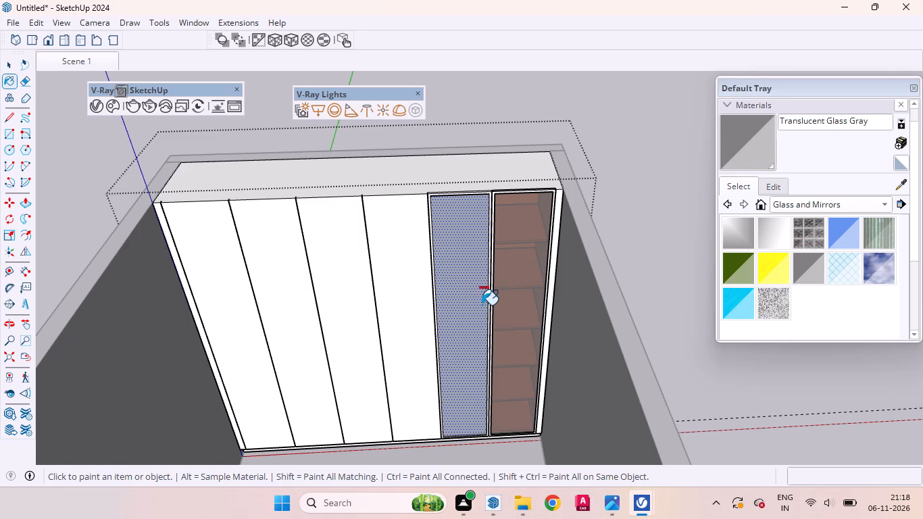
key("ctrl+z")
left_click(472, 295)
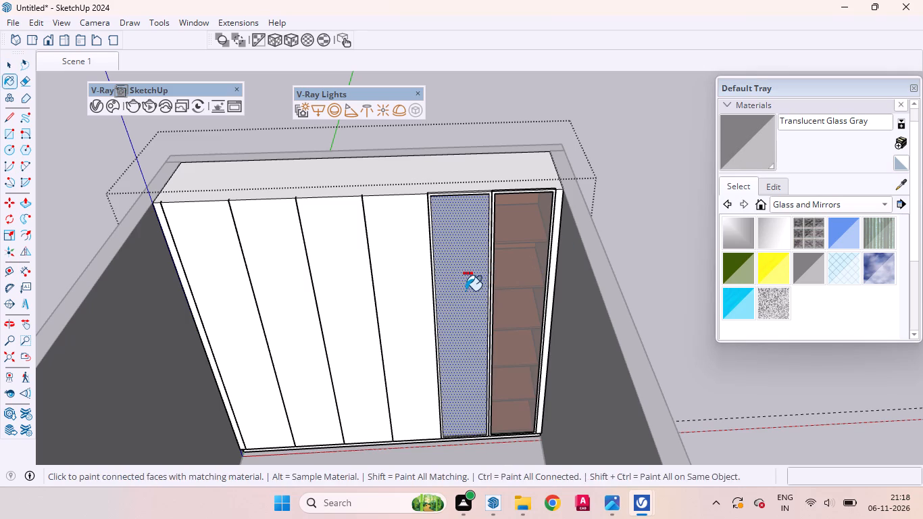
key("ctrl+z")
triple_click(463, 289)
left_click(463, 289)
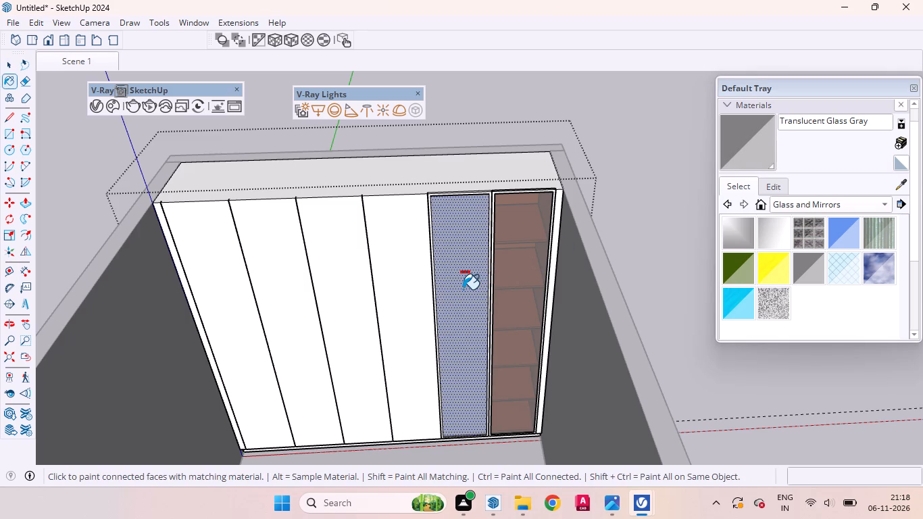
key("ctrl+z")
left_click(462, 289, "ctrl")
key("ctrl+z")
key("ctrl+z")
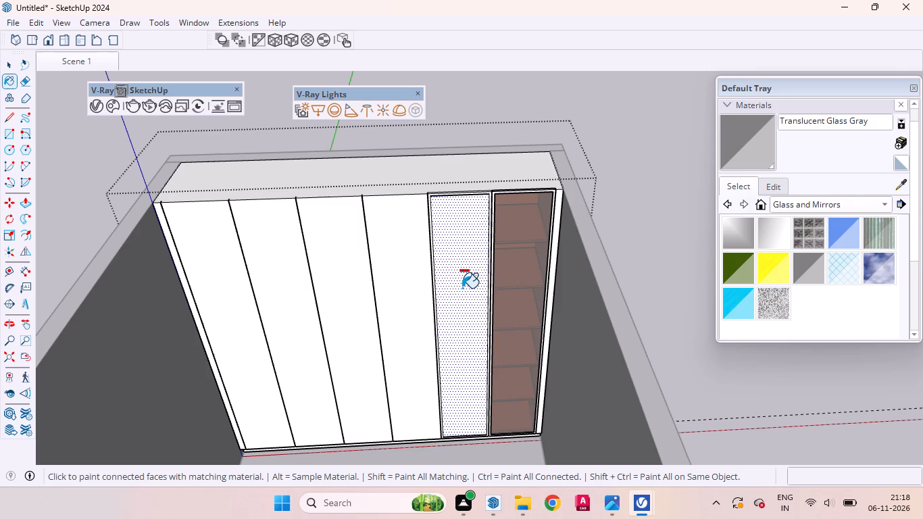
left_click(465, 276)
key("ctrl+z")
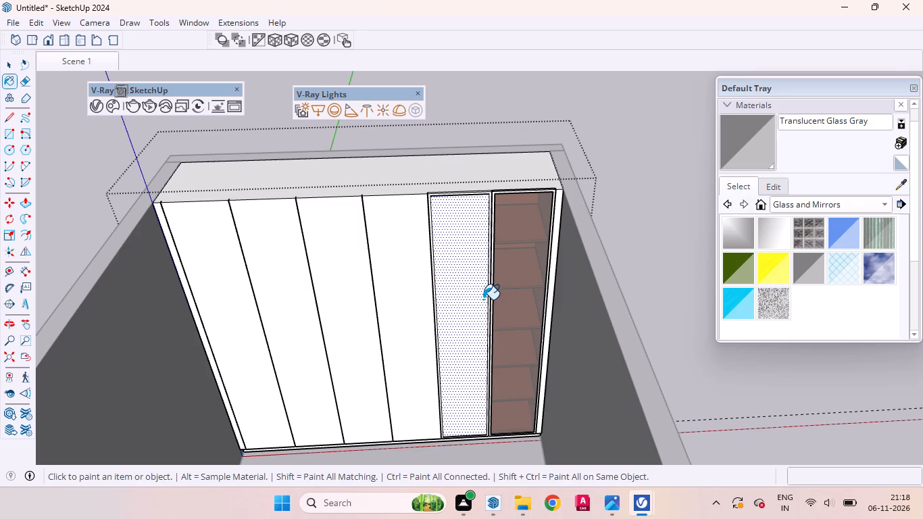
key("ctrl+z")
Paint the panel face beside the rightmost glass door with Translucent Glass Gray and leave the wardrobe group.
left_click(467, 287)
key("space")
left_click(622, 193)
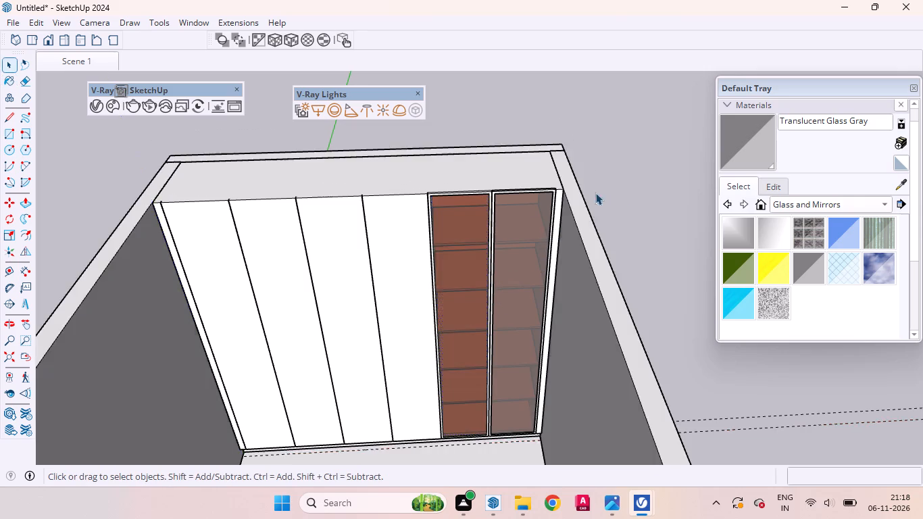
Inside the wardrobe group, push/pull the glass face of the door beside the rightmost one by 6 mm.
scroll(432, 198, "up", 11)
scroll(445, 216, "down", 13)
middle_click_drag(490, 330, 428, 391)
scroll(443, 364, "up", 20)
scroll(443, 364, "up", 6)
scroll(407, 322, "down", 1)
scroll(407, 322, "up", 2)
middle_click_drag(390, 328, 322, 346)
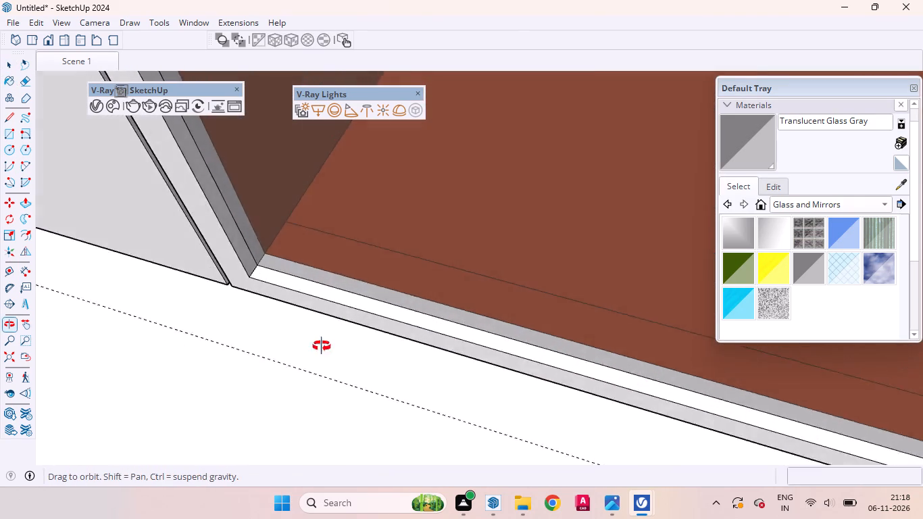
middle_click_drag(322, 346, 301, 341)
left_click(467, 228)
double_click(416, 178)
left_click(430, 184)
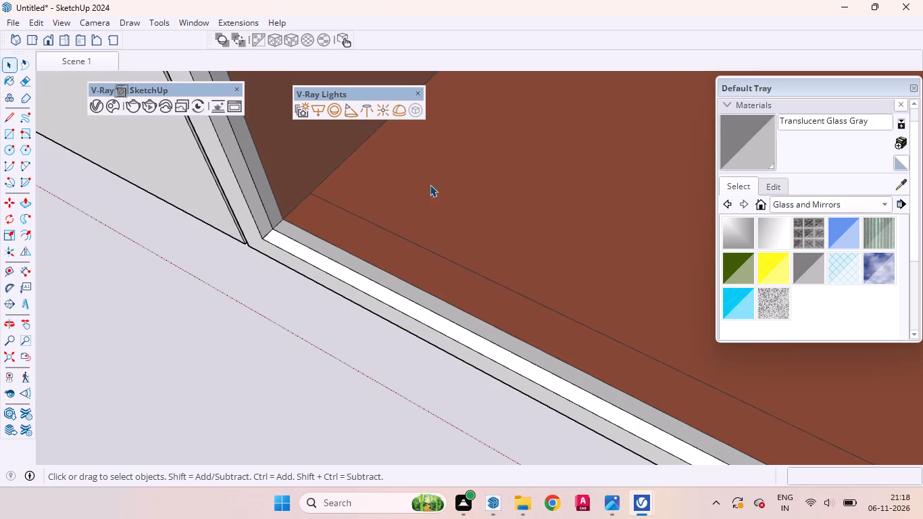
key("p")
left_click(435, 197)
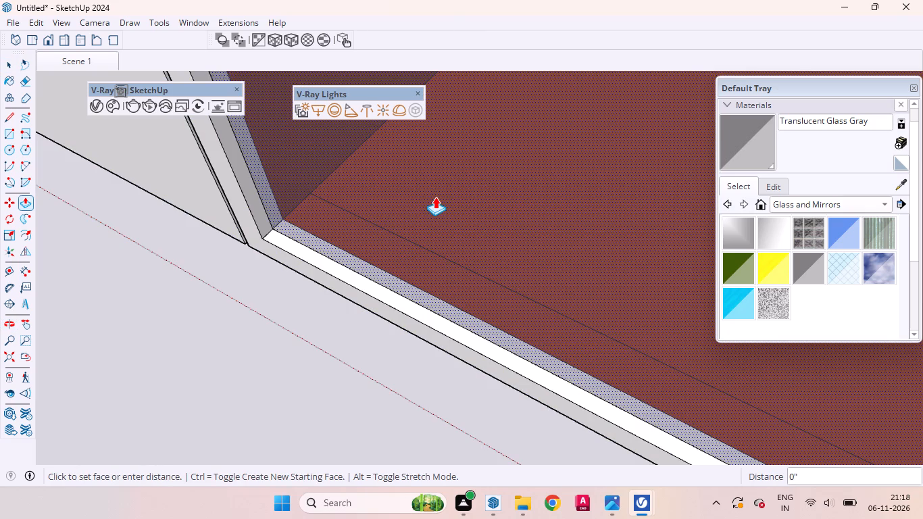
type("6mm")
key("Return")
key("space")
Erase the front glass face of the rightmost door inside the wardrobe group.
scroll(427, 314, "down", 3)
scroll(428, 314, "up", 1)
scroll(428, 314, "down", 20)
scroll(428, 314, "down", 9)
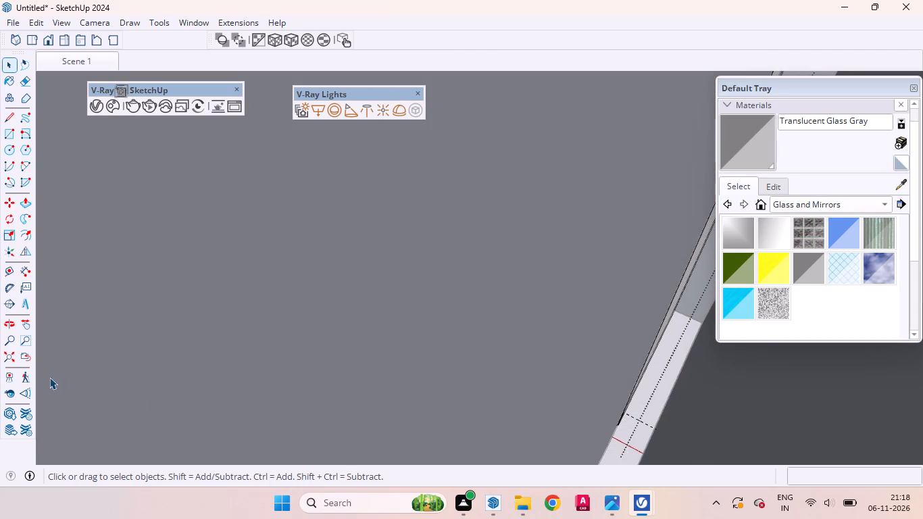
left_click(22, 355)
middle_click_drag(433, 328, 600, 253)
scroll(403, 330, "down", 9)
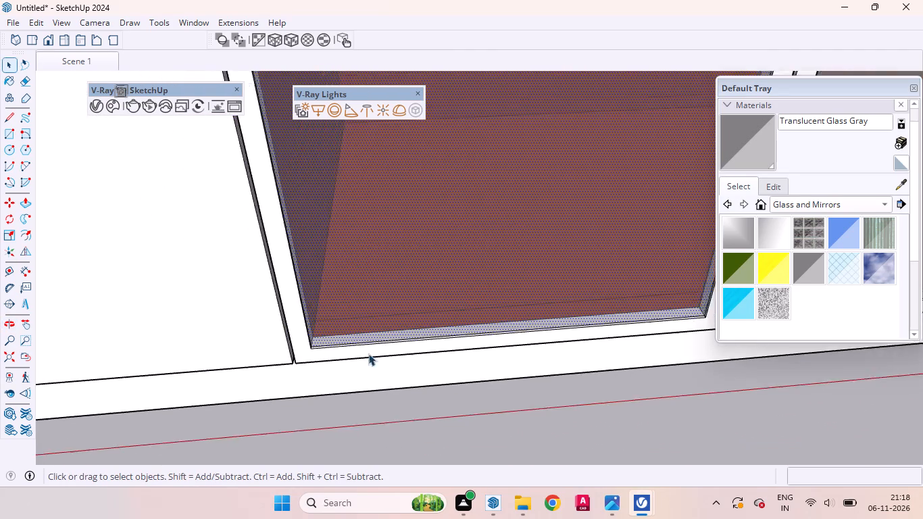
scroll(368, 353, "down", 20)
scroll(368, 353, "down", 10)
scroll(477, 289, "down", 1)
left_click(542, 283)
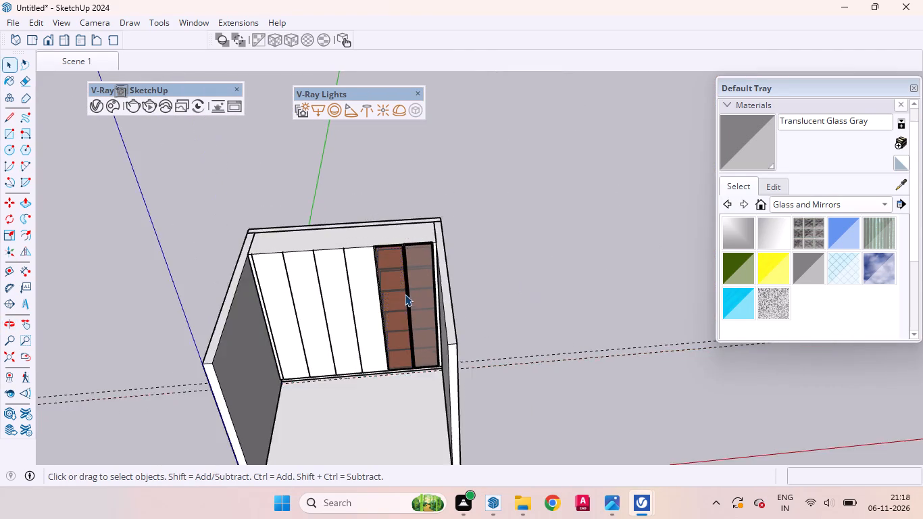
scroll(401, 291, "up", 10)
scroll(393, 328, "down", 1)
middle_click_drag(393, 328, 426, 247)
left_click(455, 208)
double_click(455, 207)
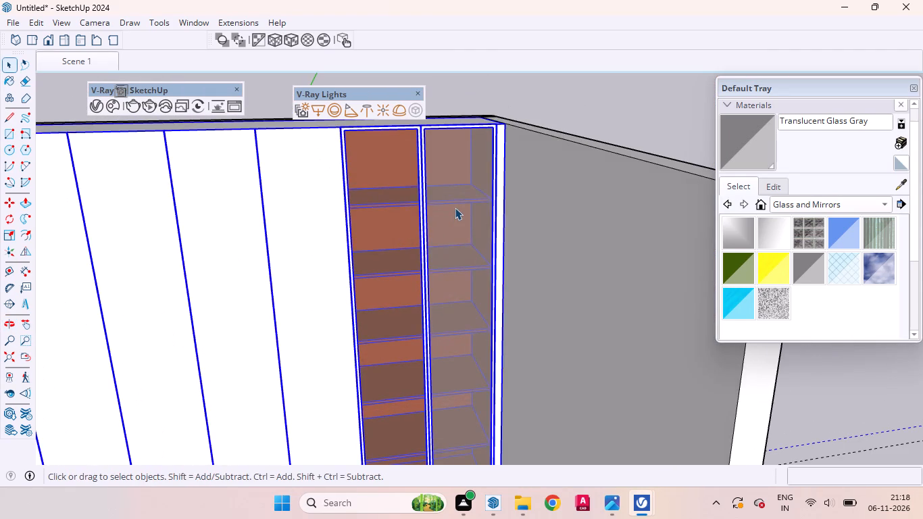
left_click(453, 173)
right_click(456, 173)
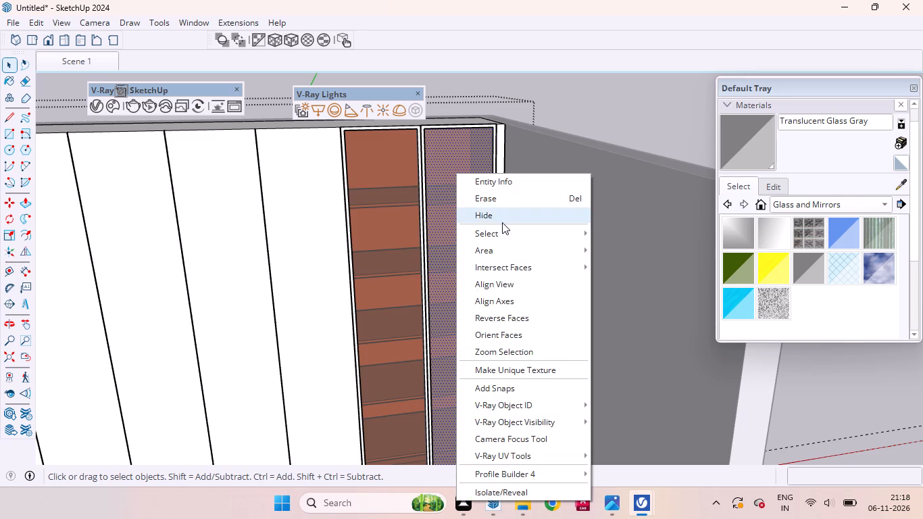
left_click(499, 200)
Examine both glazed doors across the wardrobe front and at their lower frame corners, checking how the panels sit in the frames.
scroll(459, 207, "up", 5)
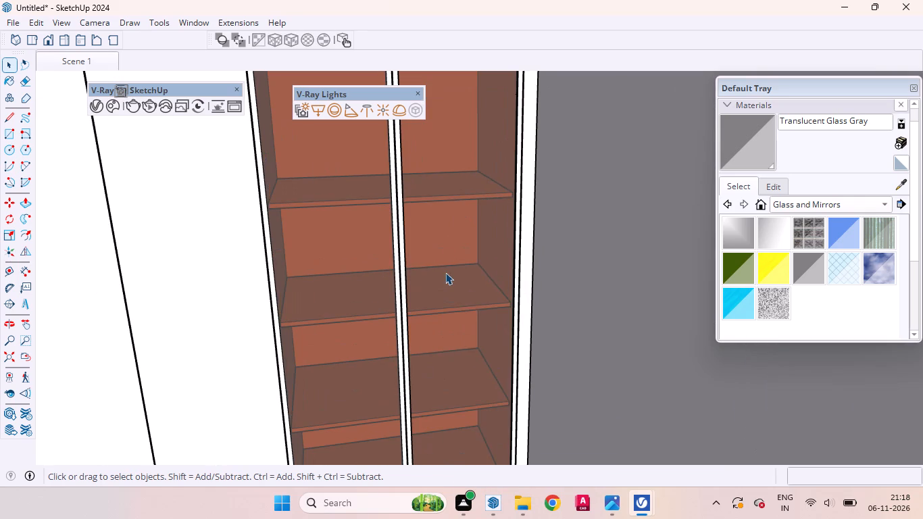
left_click(445, 272)
middle_click_drag(459, 316, 481, 425)
scroll(482, 424, "up", 1)
scroll(474, 239, "down", 9)
scroll(465, 139, "down", 6)
scroll(478, 282, "up", 2)
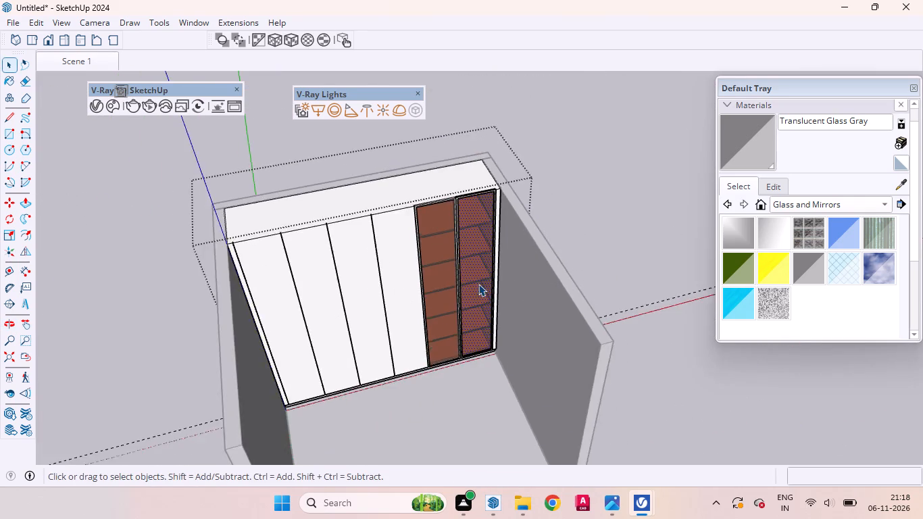
scroll(478, 284, "up", 2)
left_click(634, 194)
middle_click_drag(513, 317, 397, 234)
scroll(403, 214, "up", 10)
scroll(540, 350, "down", 11)
middle_click_drag(497, 376, 557, 507)
scroll(561, 437, "up", 16)
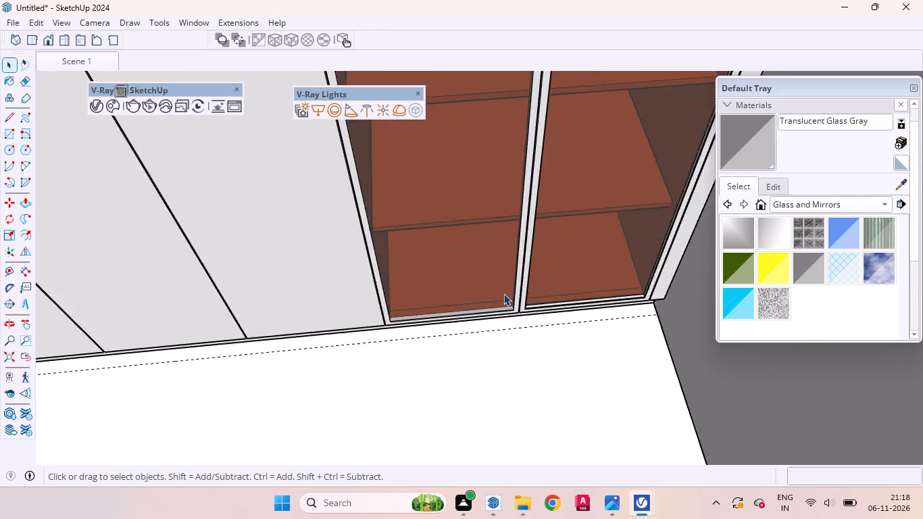
scroll(503, 293, "up", 18)
middle_click_drag(562, 360, 389, 378)
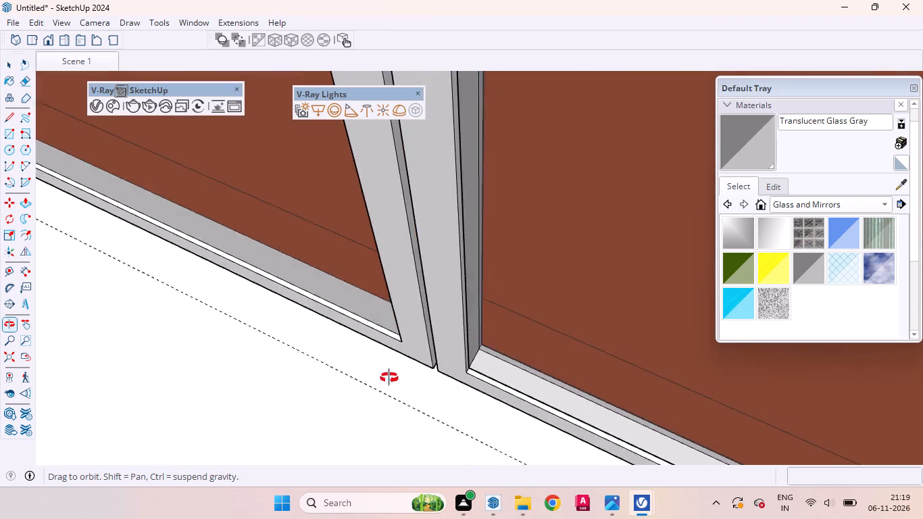
middle_click_drag(389, 378, 201, 294)
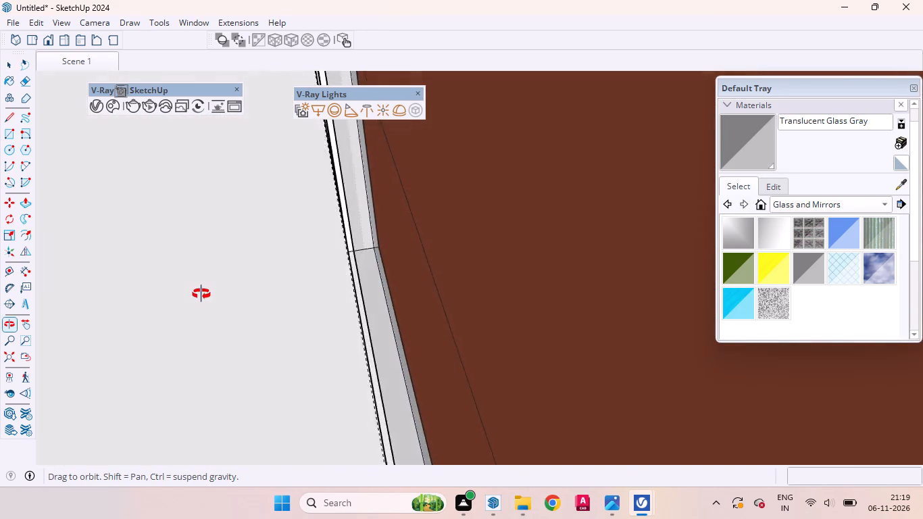
middle_click_drag(201, 294, 664, 342)
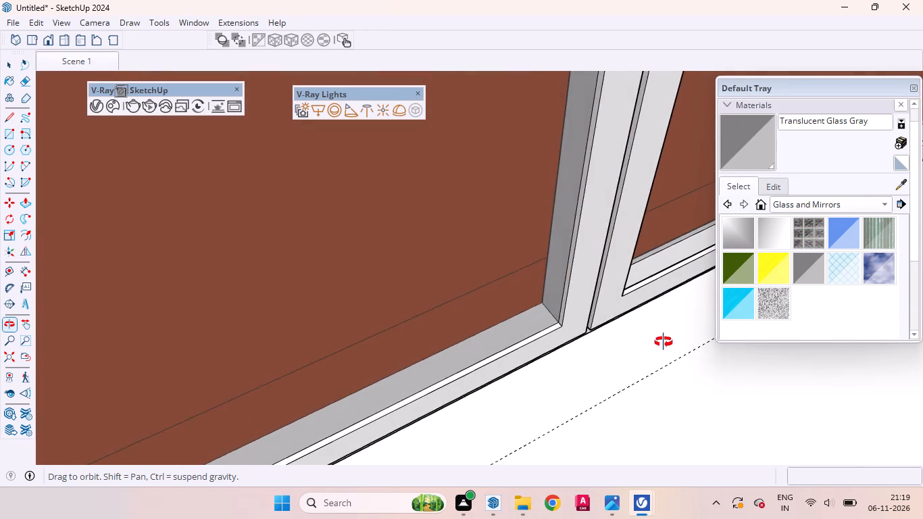
middle_click_drag(664, 342, 603, 343)
Delete the dashed guide line that runs along the wardrobe base and out past the room, from within the wardrobe group.
scroll(593, 345, "down", 20)
scroll(593, 345, "down", 14)
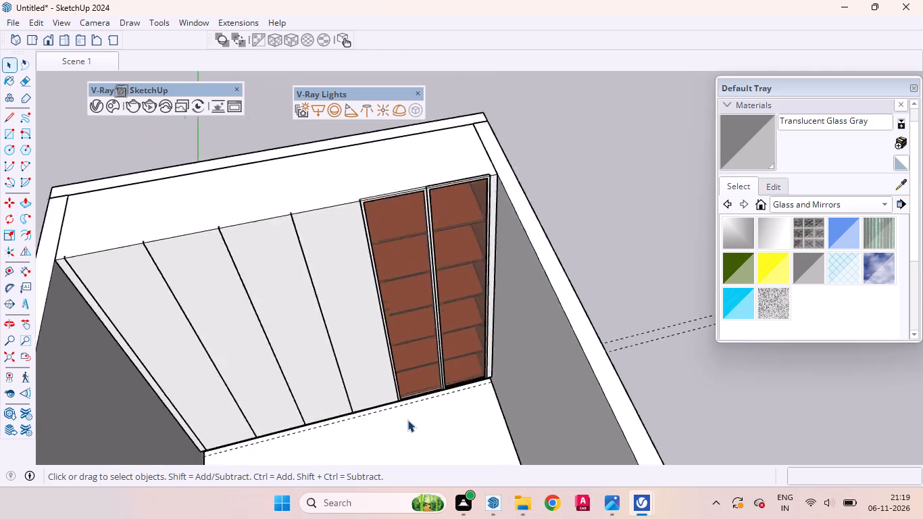
scroll(407, 420, "down", 9)
middle_click_drag(398, 393, 390, 247)
left_click_drag(638, 441, 543, 349)
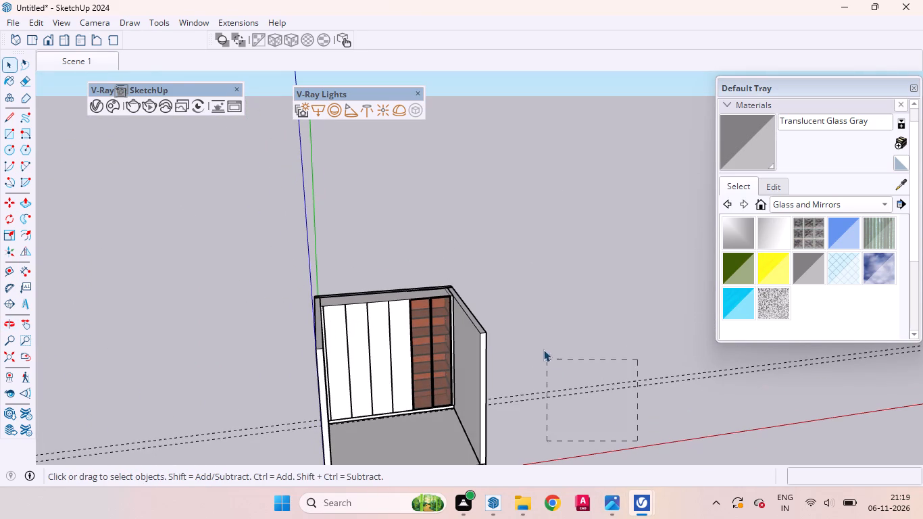
left_click_drag(543, 349, 539, 337)
double_click(398, 354)
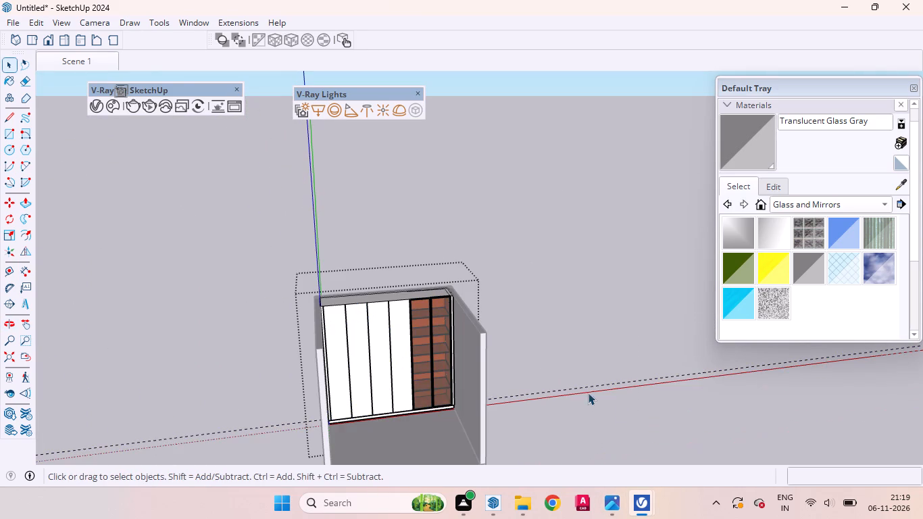
left_click_drag(624, 412, 536, 305)
key("Delete")
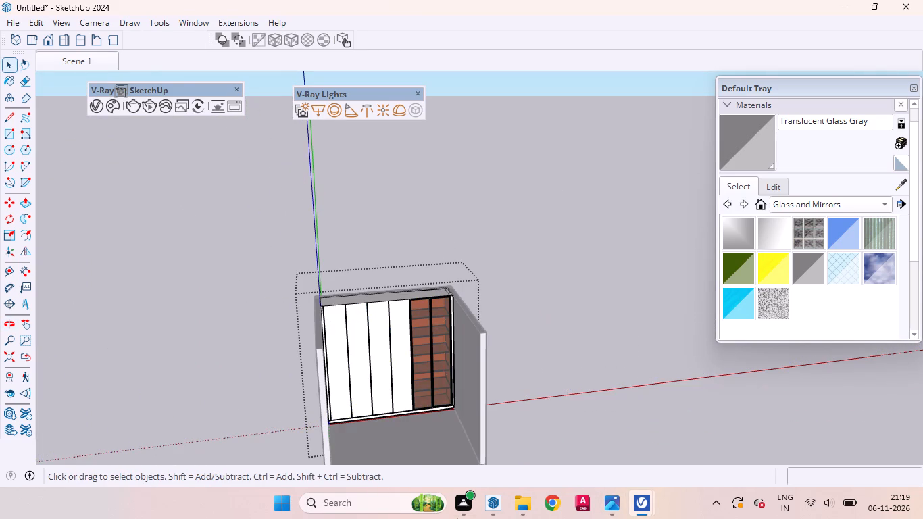
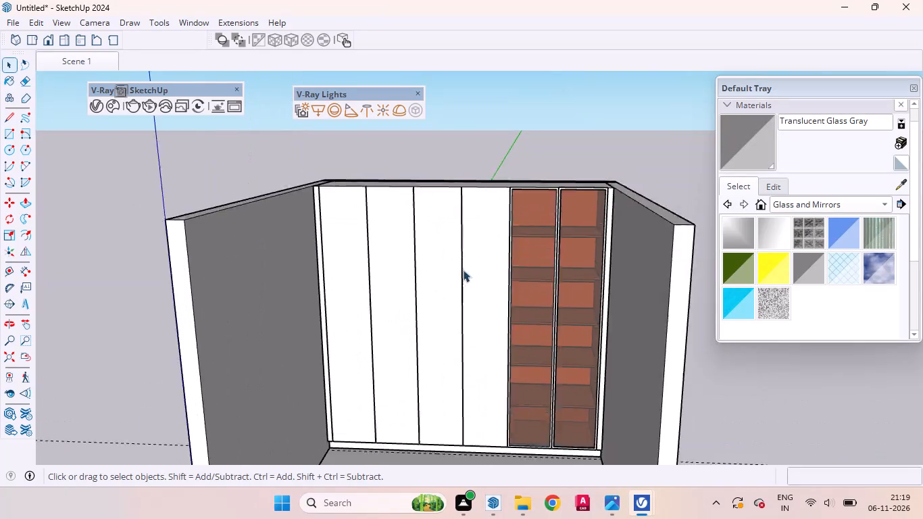
Open the wardrobe group and paint both glass door frames with the black Color M09 from the Colors collection.
scroll(510, 285, "up", 17)
scroll(545, 282, "down", 4)
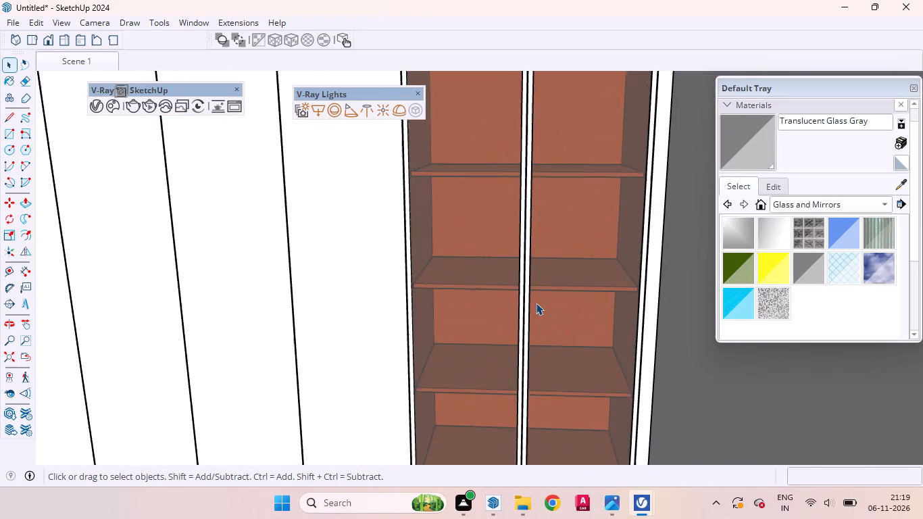
scroll(536, 303, "down", 7)
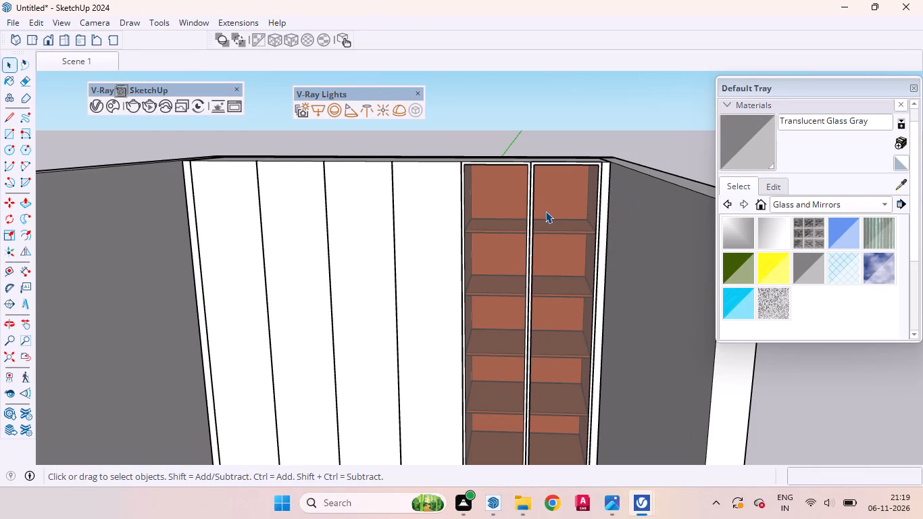
left_click(532, 218)
double_click(532, 218)
left_click(532, 219)
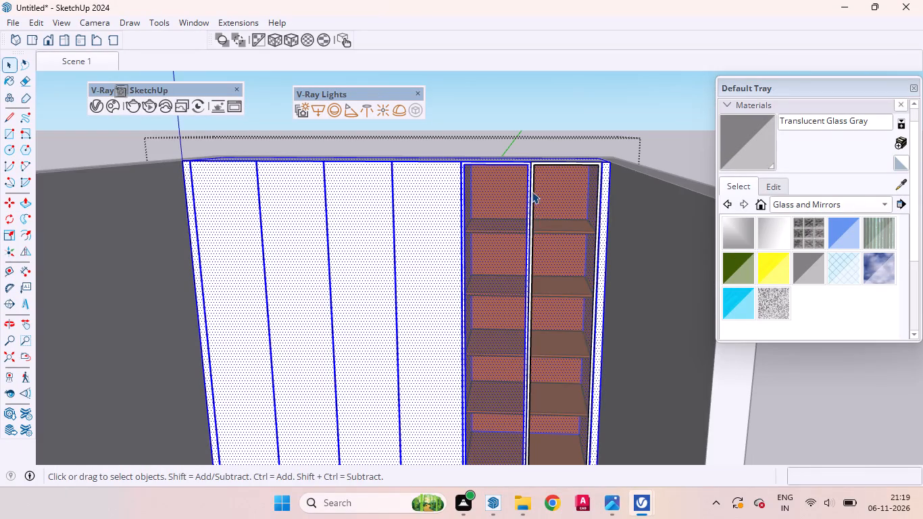
scroll(531, 160, "up", 7)
left_click(536, 170)
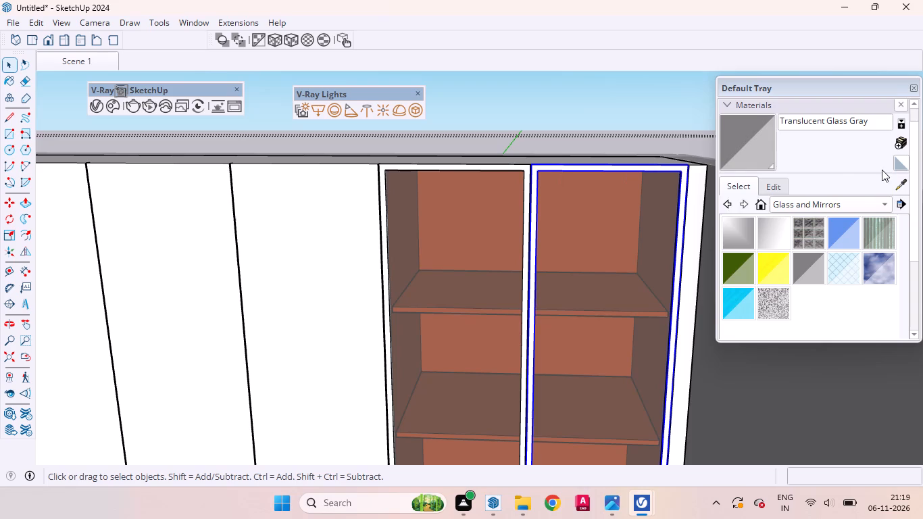
left_click(880, 199)
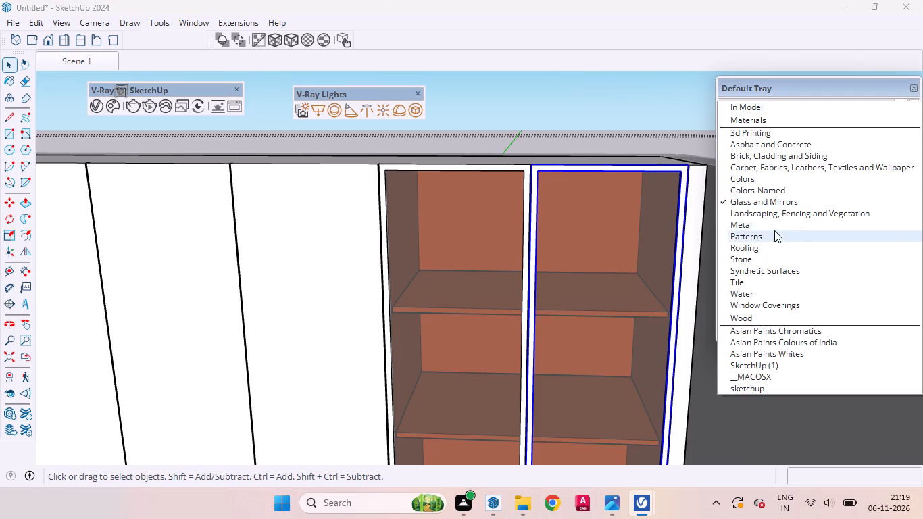
left_click(735, 180)
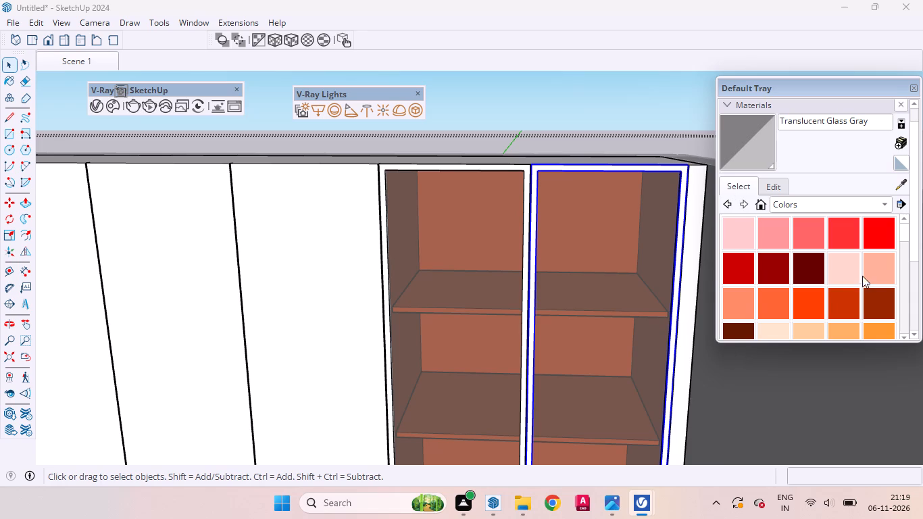
scroll(862, 260, "down", 3)
left_click_drag(816, 341, 815, 397)
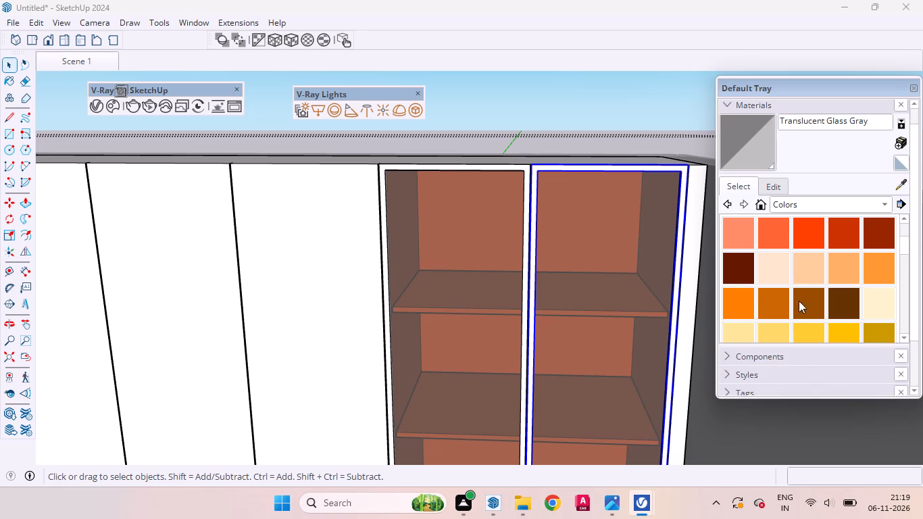
scroll(799, 296, "down", 16)
scroll(799, 288, "up", 2)
scroll(799, 288, "down", 6)
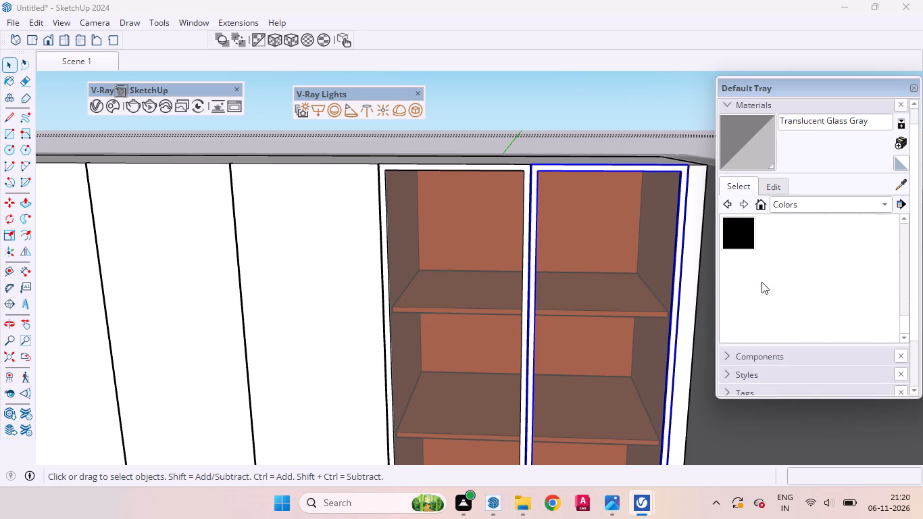
left_click(746, 241)
scroll(529, 164, "up", 5)
scroll(530, 164, "down", 1)
scroll(530, 164, "up", 11)
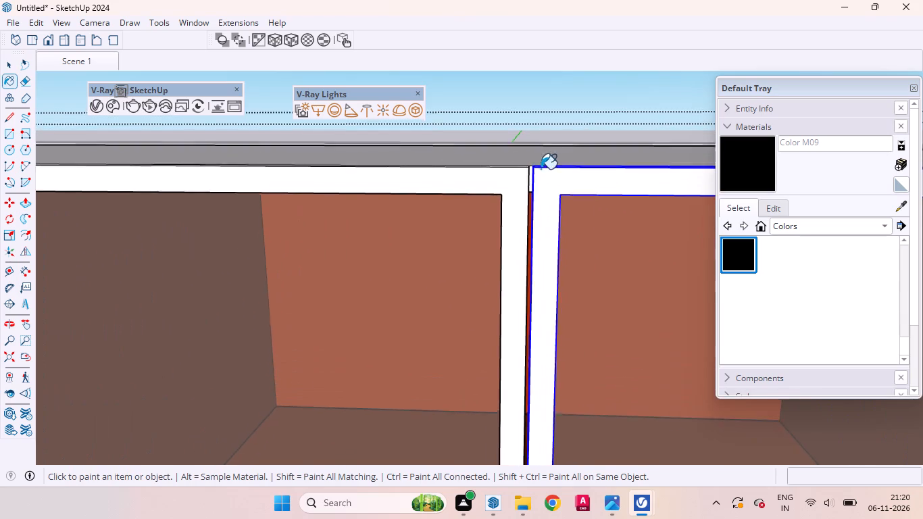
scroll(541, 169, "up", 2)
left_click(551, 190)
left_click(509, 187)
Paint the top edge and outer side edge of the left glass door's frame with black Color M09.
scroll(611, 167, "down", 2)
scroll(611, 167, "up", 1)
scroll(611, 167, "down", 7)
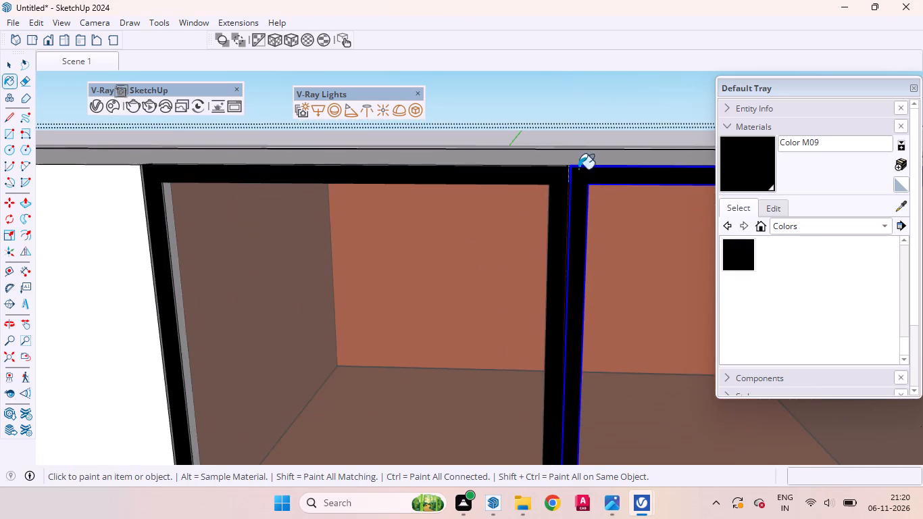
scroll(566, 154, "up", 9)
scroll(557, 193, "down", 5)
middle_click_drag(554, 216, 554, 253)
scroll(554, 253, "up", 1)
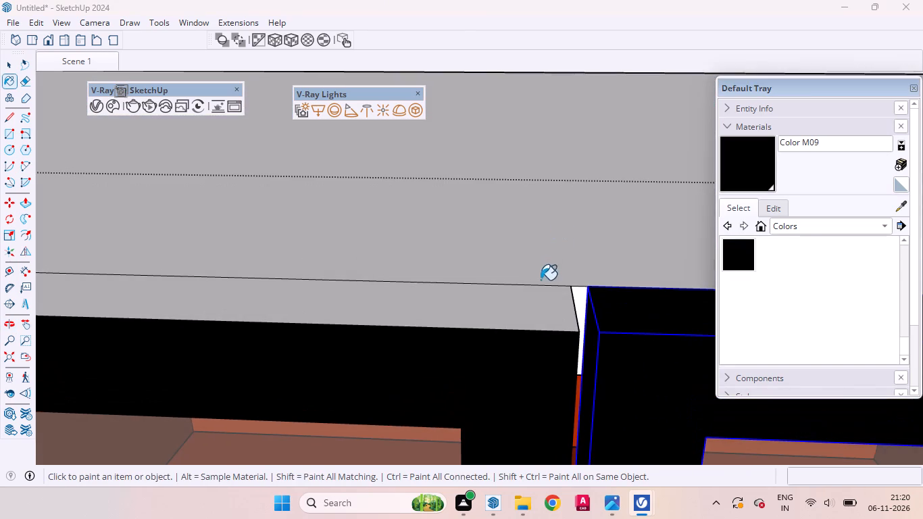
left_click(525, 316)
scroll(578, 207, "down", 20)
scroll(578, 207, "down", 2)
scroll(362, 199, "up", 2)
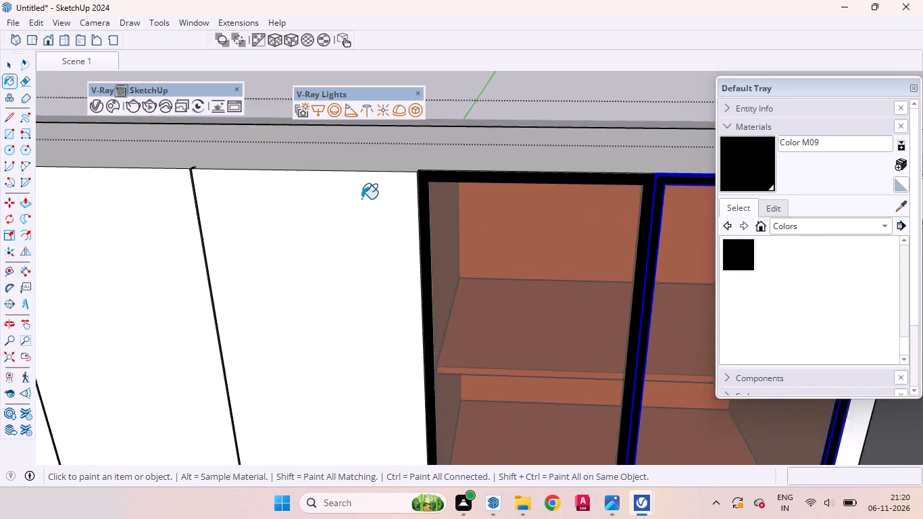
scroll(361, 199, "up", 14)
middle_click_drag(393, 197, 507, 207)
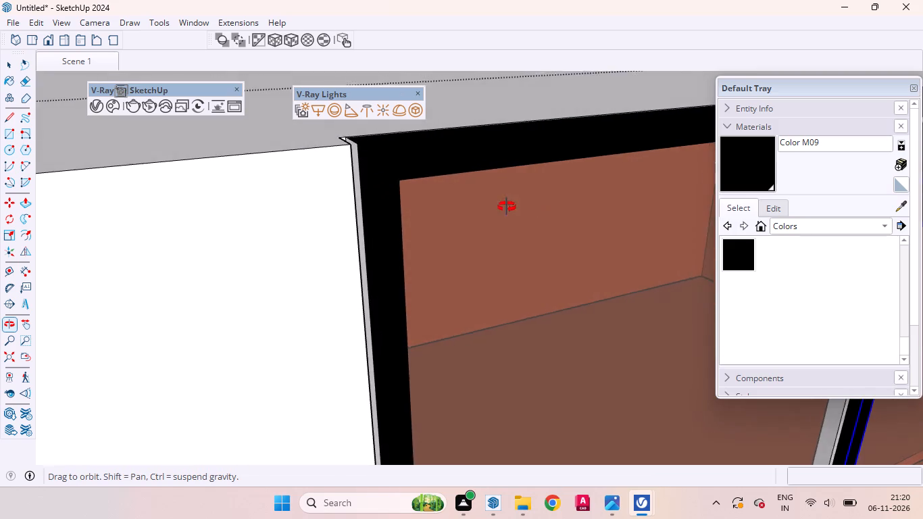
middle_click_drag(507, 207, 505, 207)
scroll(504, 191, "up", 13)
left_click(335, 143)
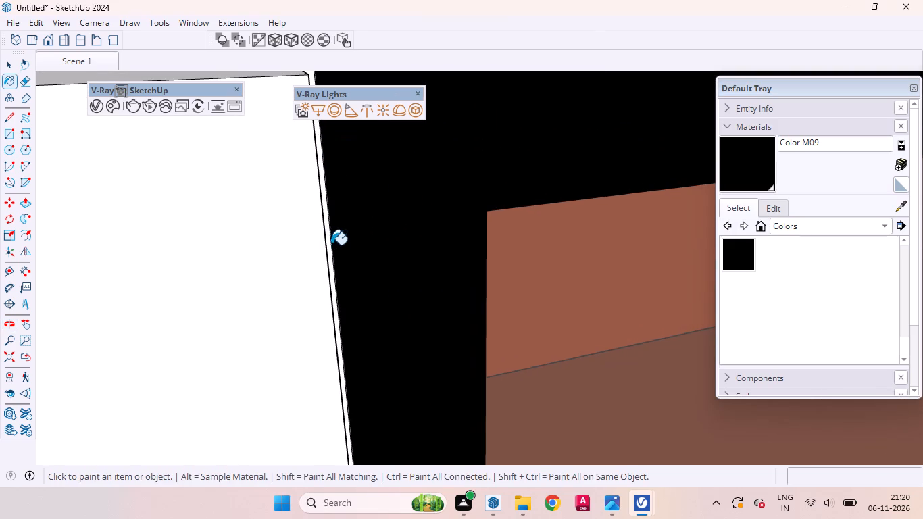
Inspect the lower edges of the black door frames up close, then leave the wardrobe group.
scroll(332, 243, "down", 20)
scroll(332, 243, "down", 19)
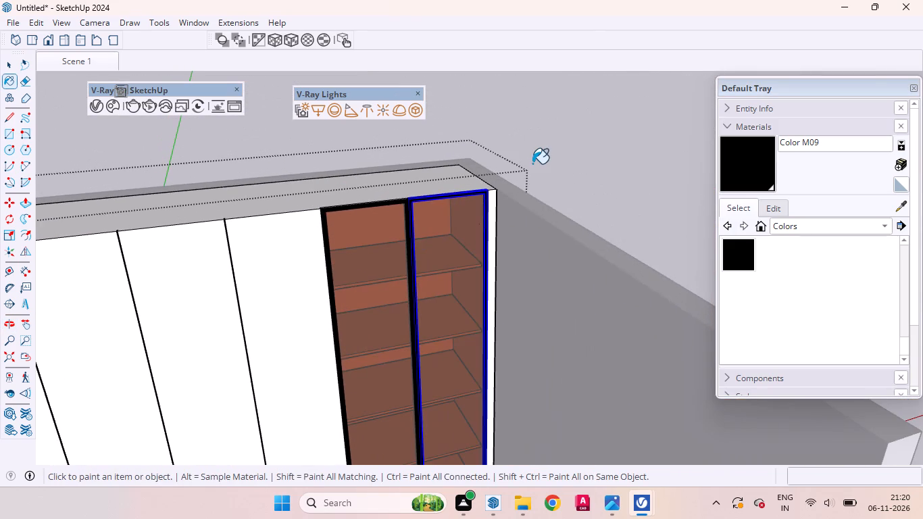
scroll(499, 165, "down", 1)
scroll(498, 164, "up", 1)
scroll(498, 164, "down", 10)
scroll(464, 380, "up", 17)
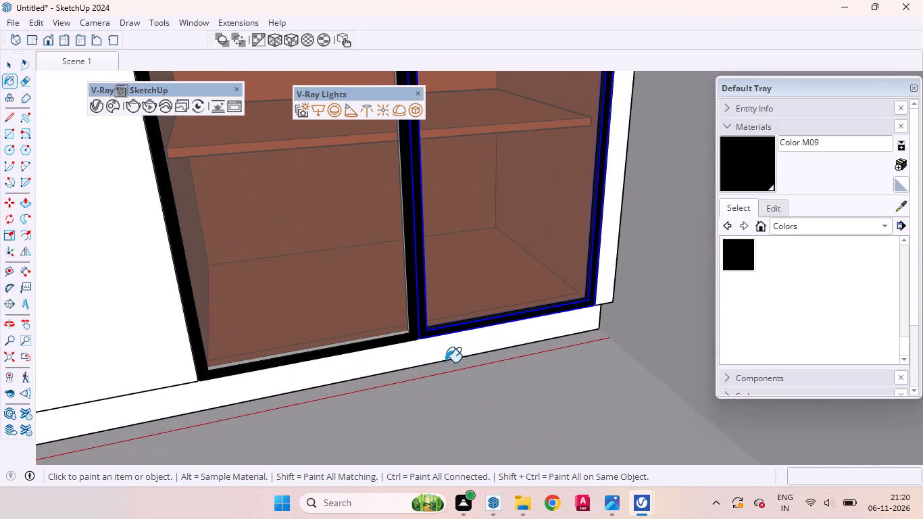
scroll(445, 362, "up", 4)
middle_click_drag(386, 351, 445, 368)
scroll(403, 350, "up", 1)
scroll(559, 345, "up", 4)
middle_click_drag(551, 353, 530, 395)
scroll(522, 307, "down", 11)
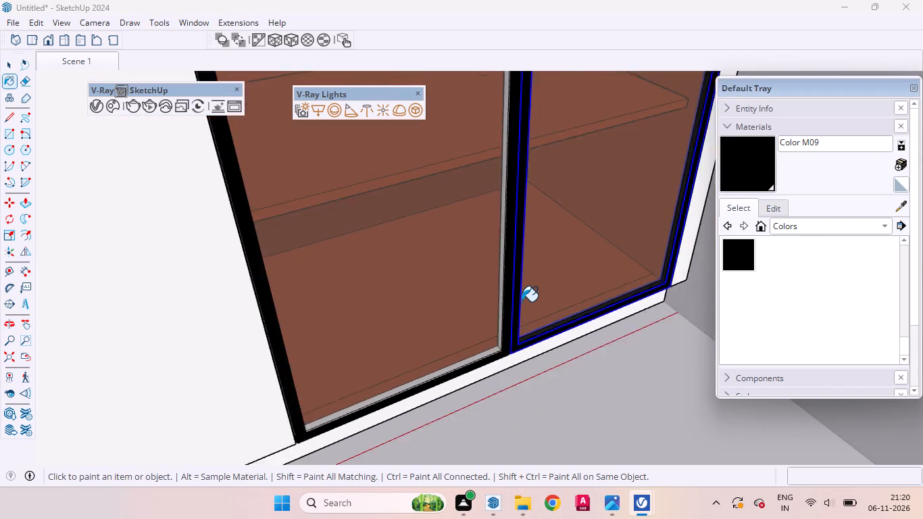
scroll(522, 301, "down", 4)
scroll(522, 303, "up", 2)
scroll(522, 303, "down", 12)
middle_click_drag(523, 302, 434, 324)
scroll(441, 301, "down", 6)
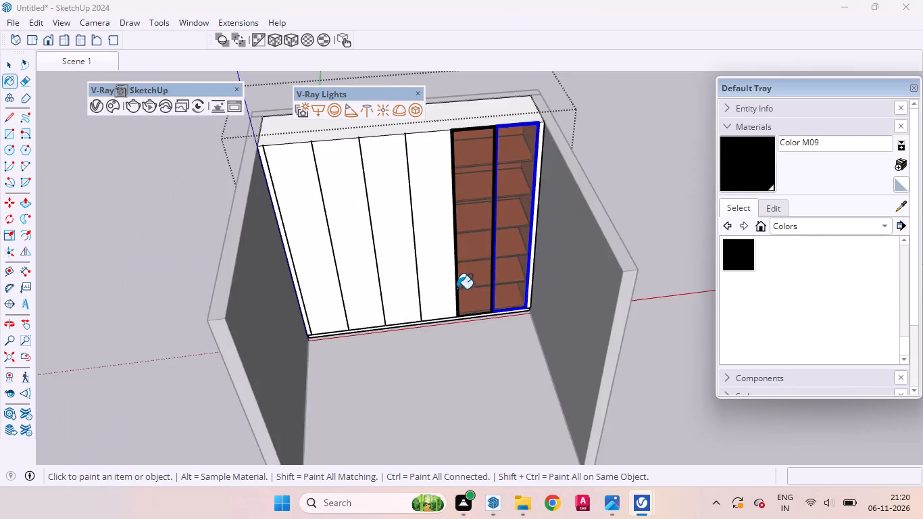
scroll(457, 289, "down", 3)
key("space")
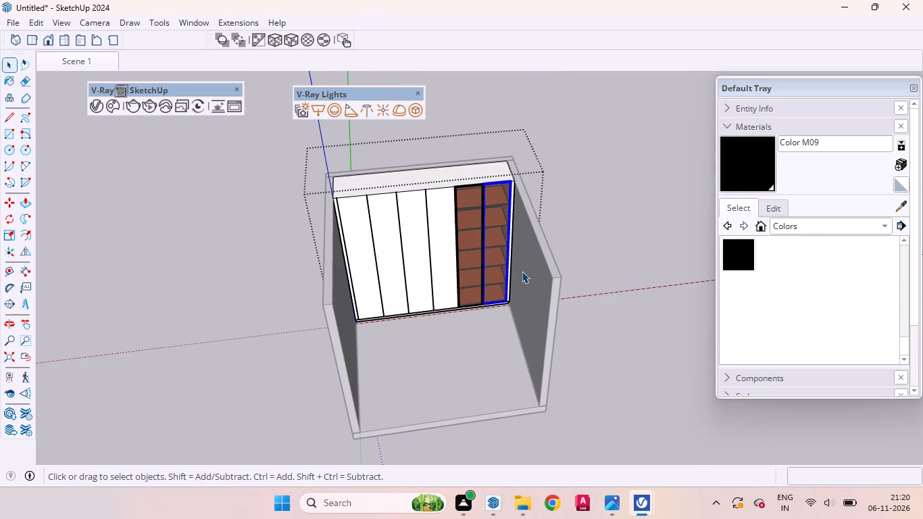
left_click(581, 239)
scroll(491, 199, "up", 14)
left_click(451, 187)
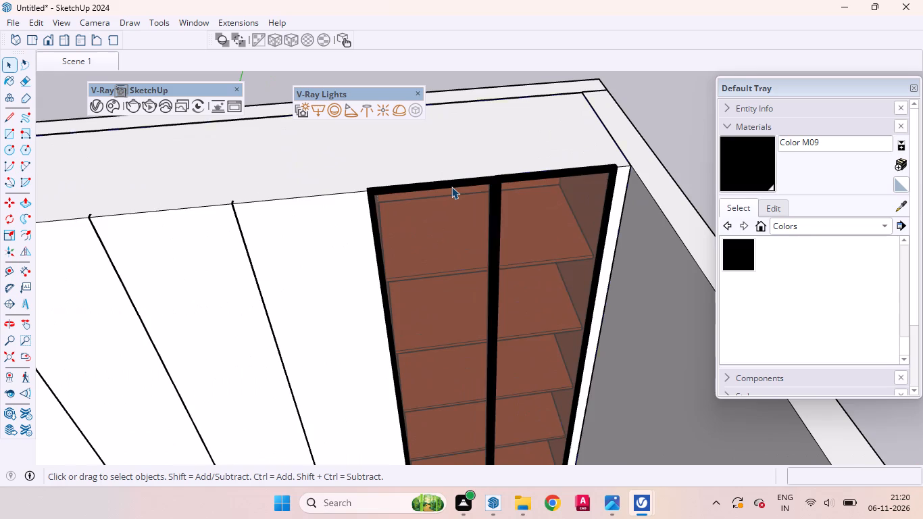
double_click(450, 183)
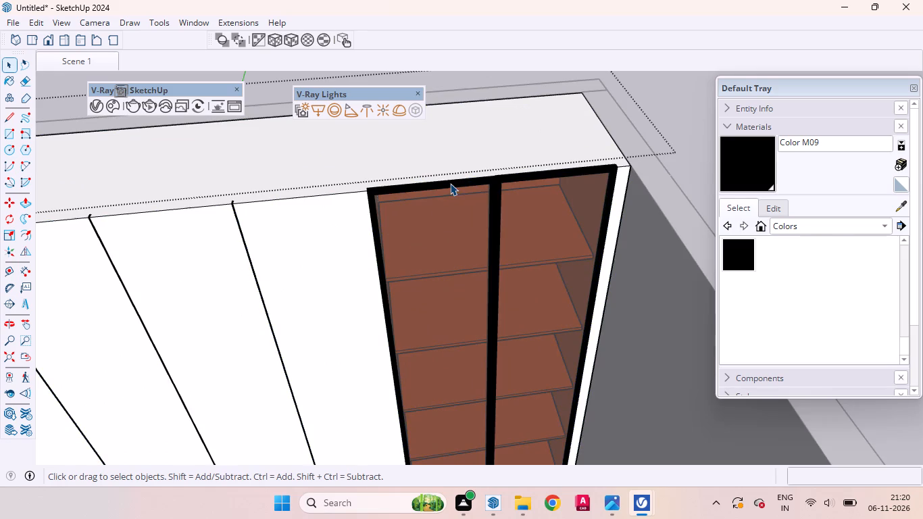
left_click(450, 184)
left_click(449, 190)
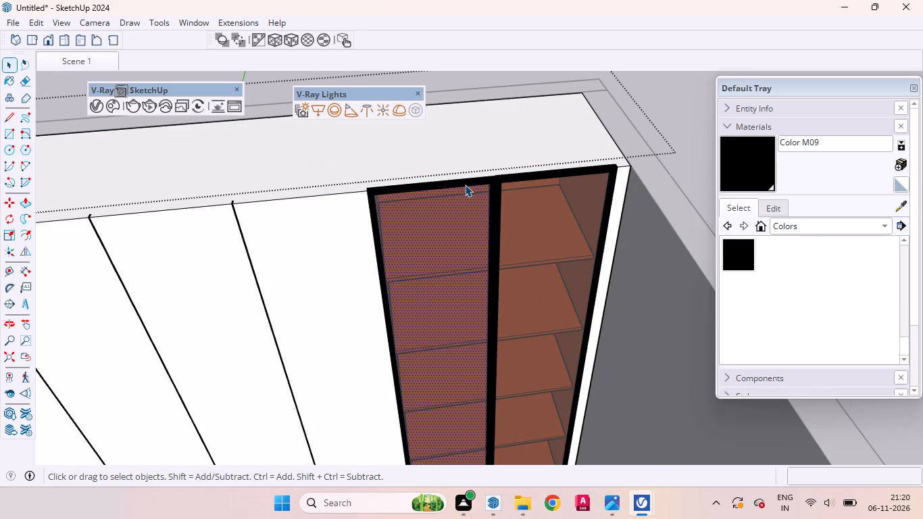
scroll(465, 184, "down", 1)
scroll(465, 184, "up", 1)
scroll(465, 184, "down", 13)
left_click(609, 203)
Hide the side wall next to the white wardrobe doors.
middle_click_drag(549, 259, 463, 146)
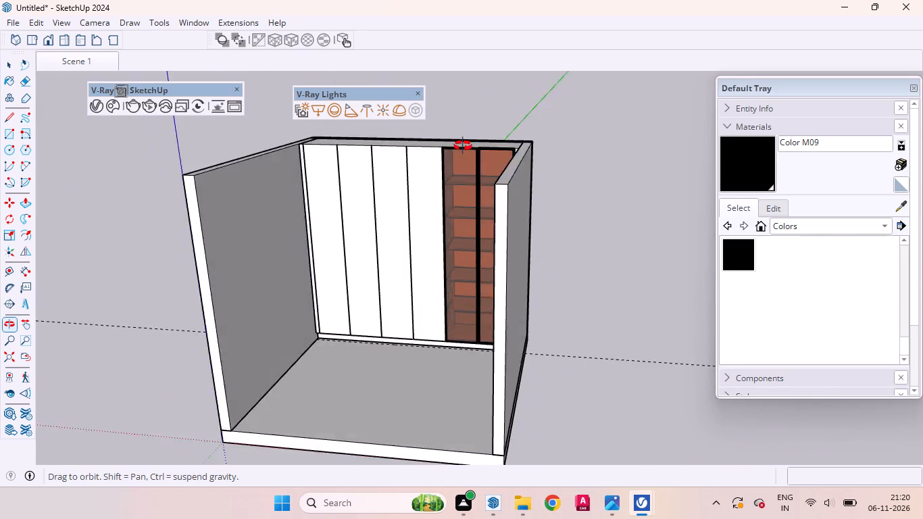
middle_click_drag(463, 146, 532, 84)
scroll(405, 246, "up", 4)
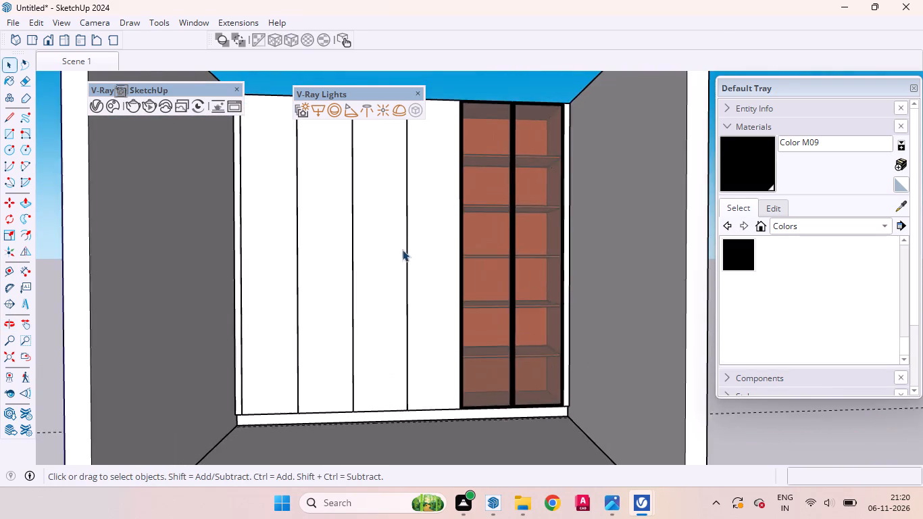
scroll(363, 285, "down", 5)
middle_click_drag(391, 287, 396, 380)
scroll(336, 250, "down", 2)
scroll(336, 250, "up", 4)
scroll(336, 250, "down", 3)
scroll(317, 239, "up", 3)
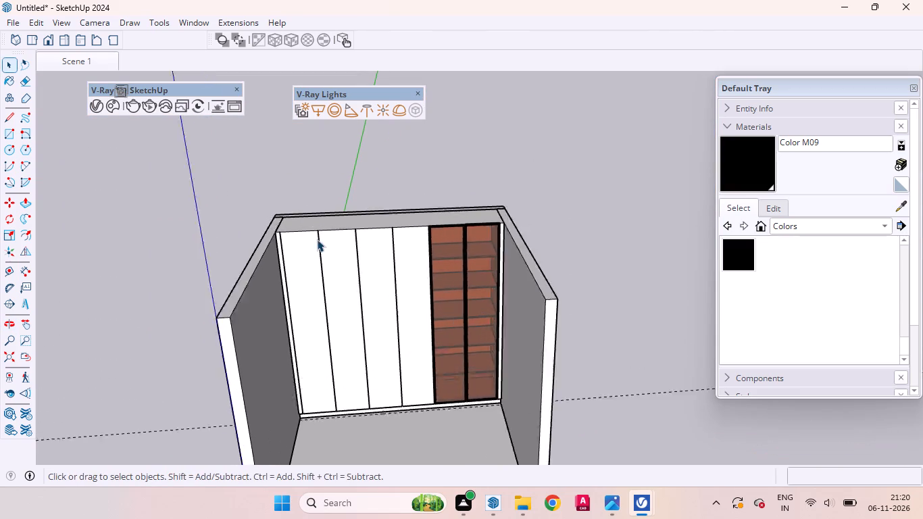
scroll(317, 239, "up", 2)
left_click(237, 301)
right_click(237, 301)
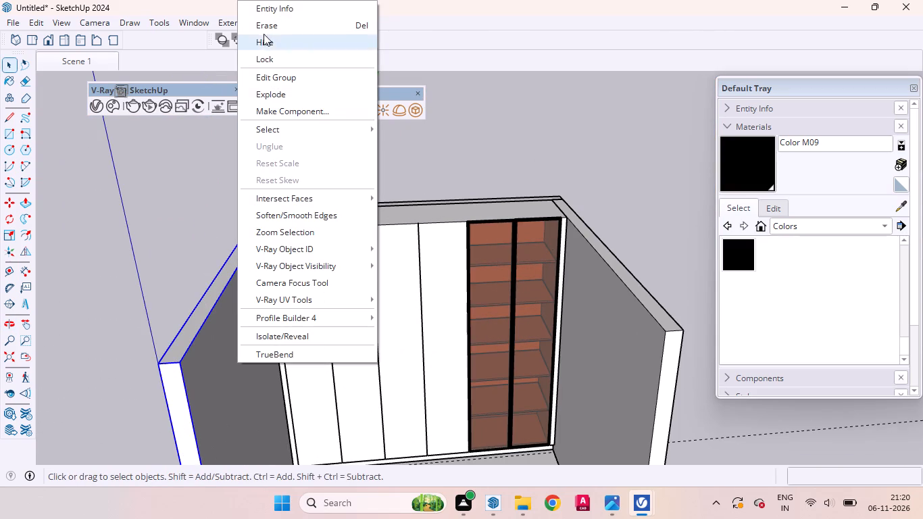
left_click(264, 42)
Open the wardrobe group for editing and select the front face of the white door beside the hidden wall.
scroll(296, 271, "down", 6)
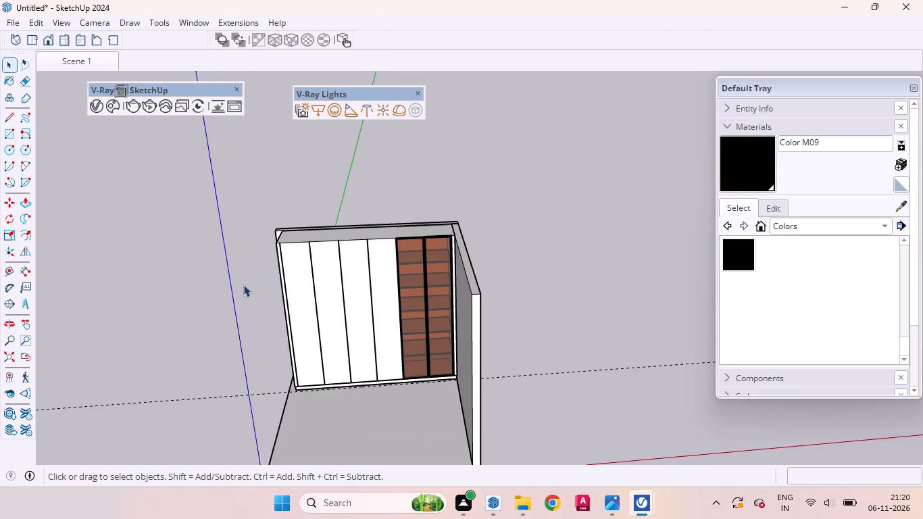
middle_click_drag(245, 283, 286, 269)
scroll(287, 251, "up", 20)
scroll(287, 251, "up", 9)
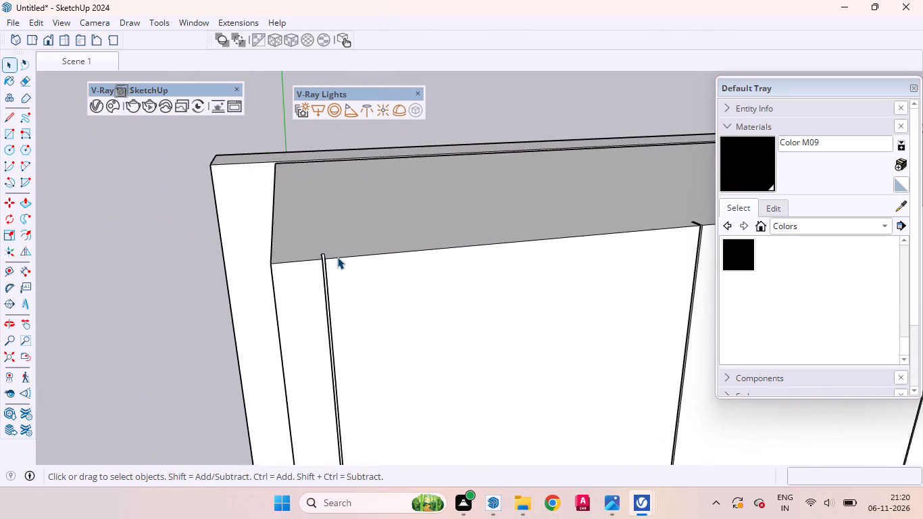
scroll(337, 257, "up", 3)
middle_click_drag(339, 264, 351, 327)
scroll(351, 327, "up", 1)
scroll(351, 255, "down", 4)
left_click(384, 285)
double_click(384, 285)
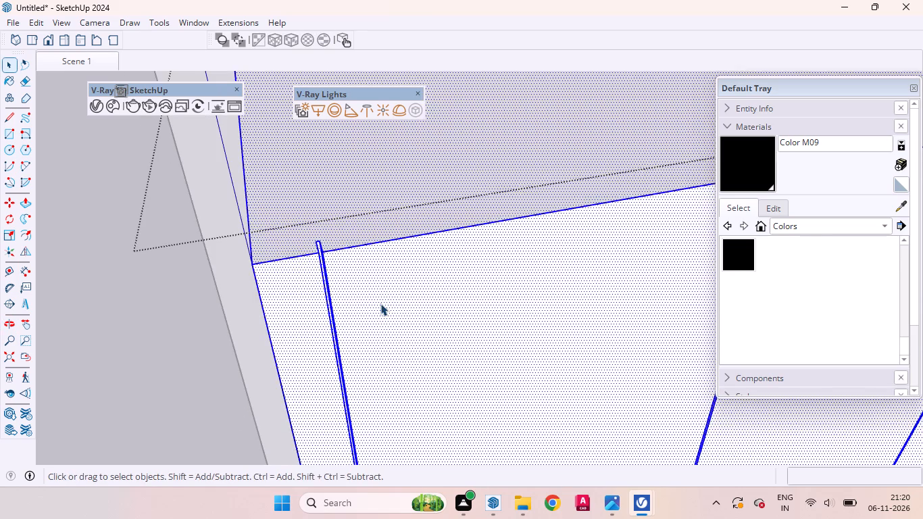
left_click(380, 303)
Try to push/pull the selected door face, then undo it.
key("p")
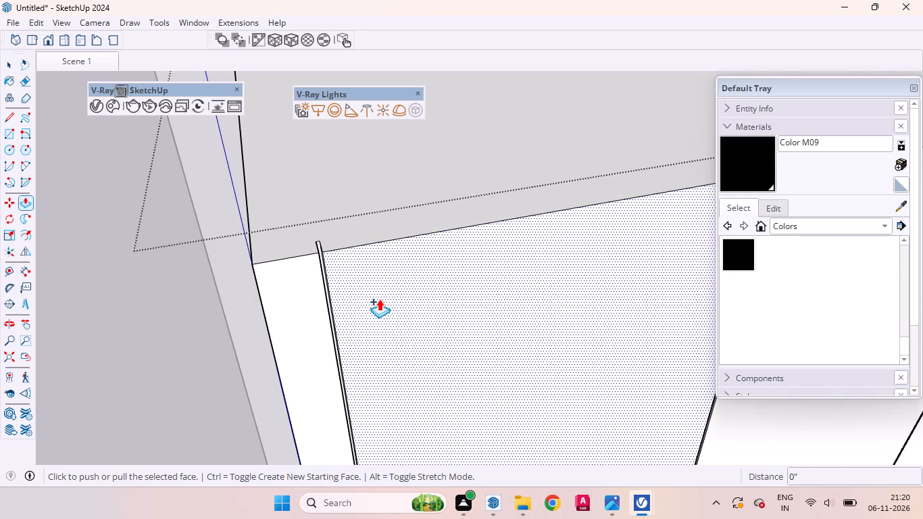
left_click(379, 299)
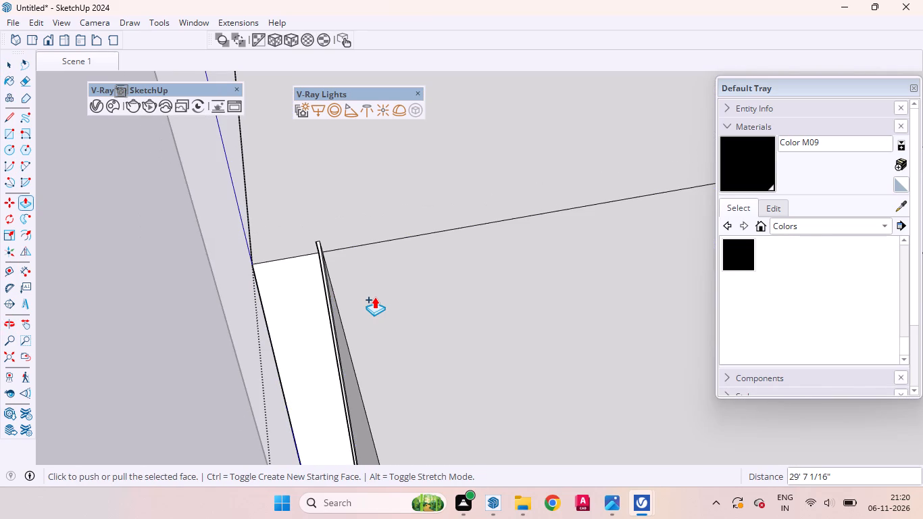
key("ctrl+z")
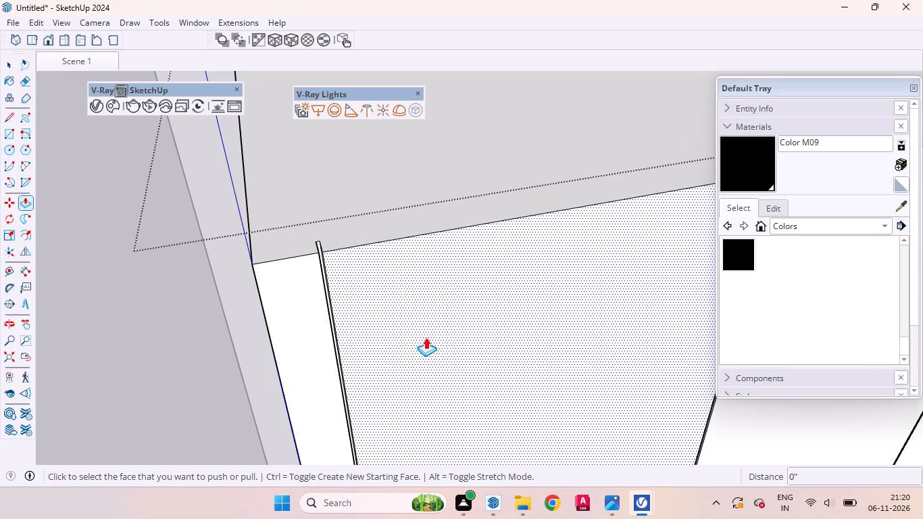
Push/pull the front face of the first wide white door, beside the narrow end strip, by 18 mm.
scroll(399, 307, "down", 5)
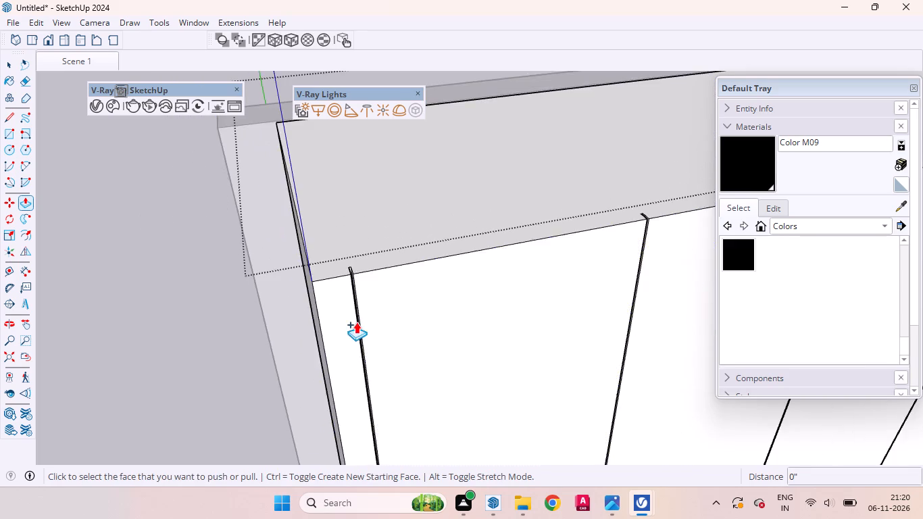
middle_click_drag(382, 337, 504, 363)
left_click(520, 337)
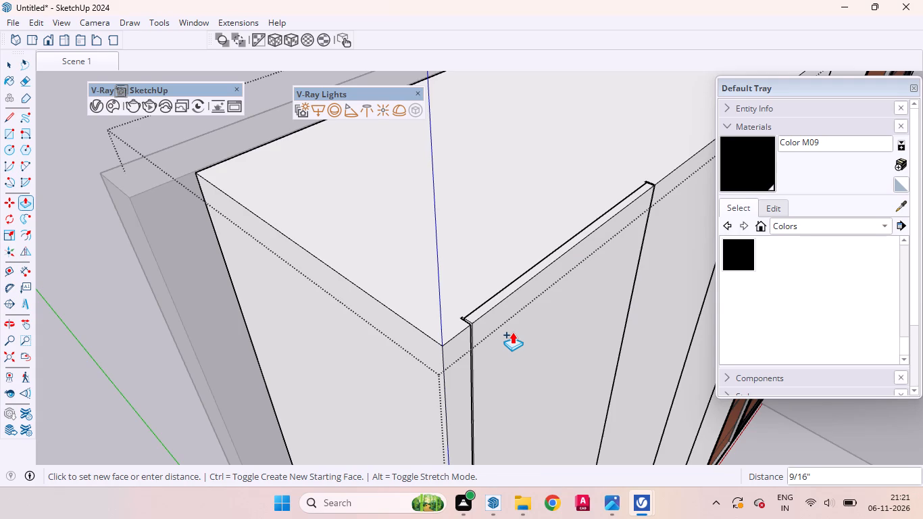
key("1")
type("8mm")
key("Return")
Repeat the 18 mm push/pull on the narrow end strip and the remaining three white door faces, up to the black-framed glass doors.
double_click(459, 347)
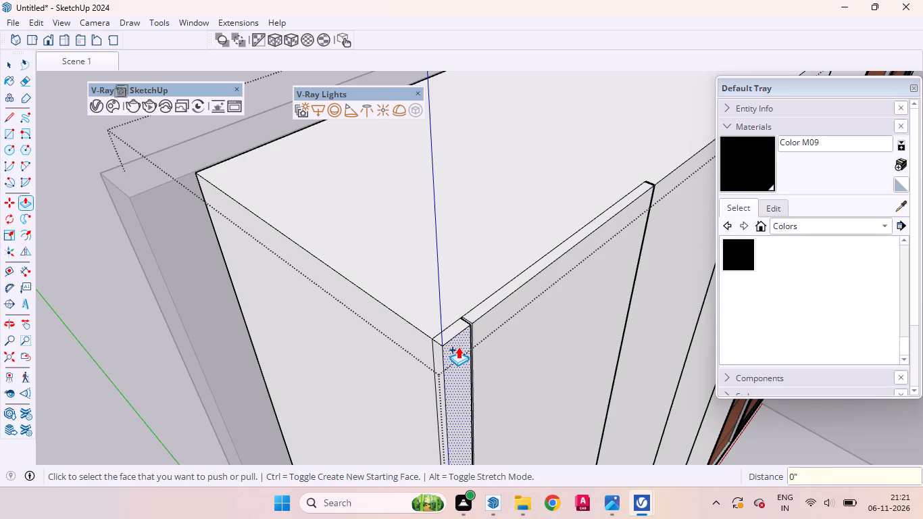
double_click(703, 245)
scroll(361, 316, "down", 3)
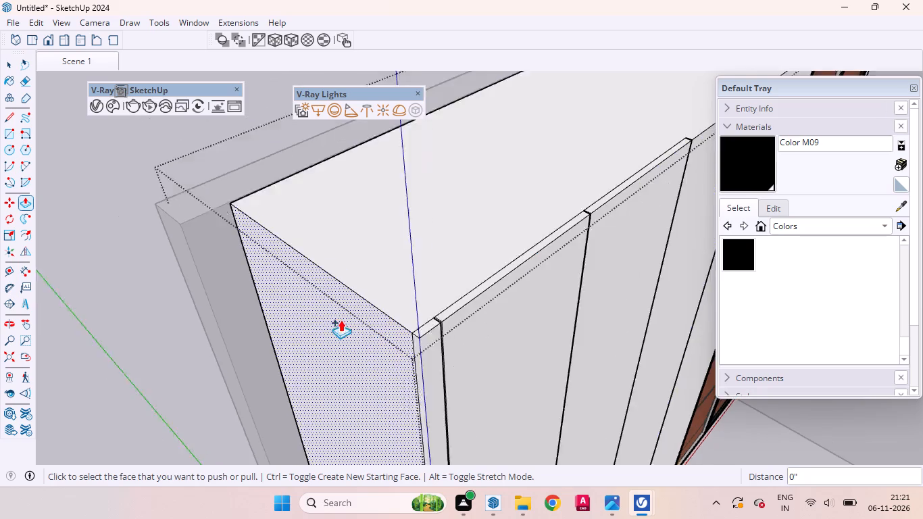
scroll(341, 320, "down", 8)
double_click(528, 228)
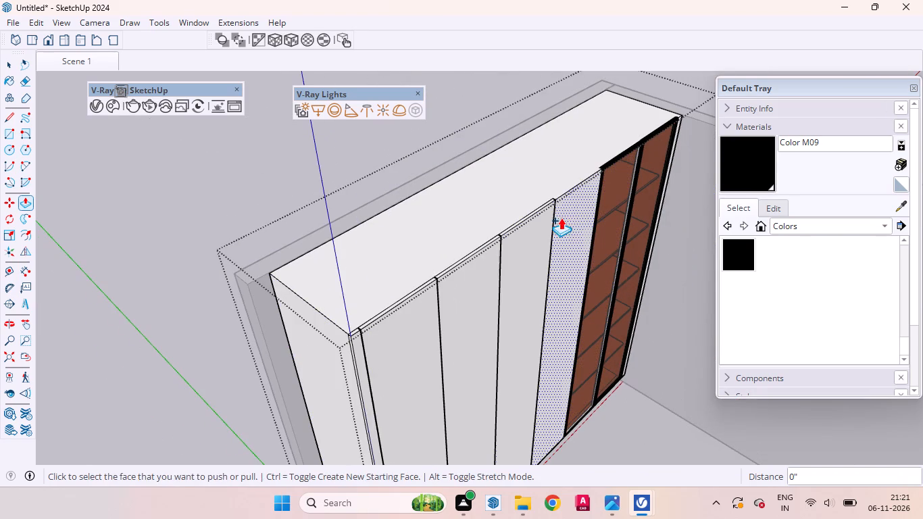
double_click(576, 214)
scroll(617, 126, "up", 7)
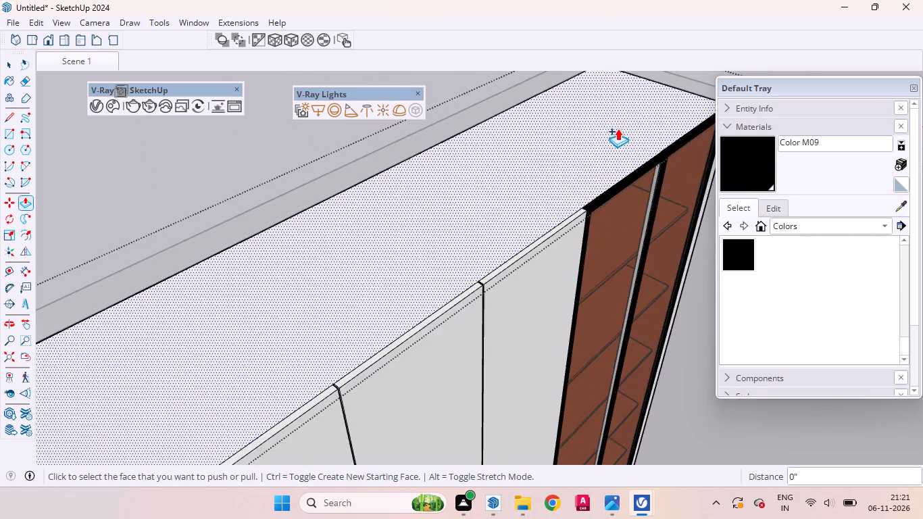
scroll(618, 128, "up", 8)
middle_click_drag(593, 197, 348, 180)
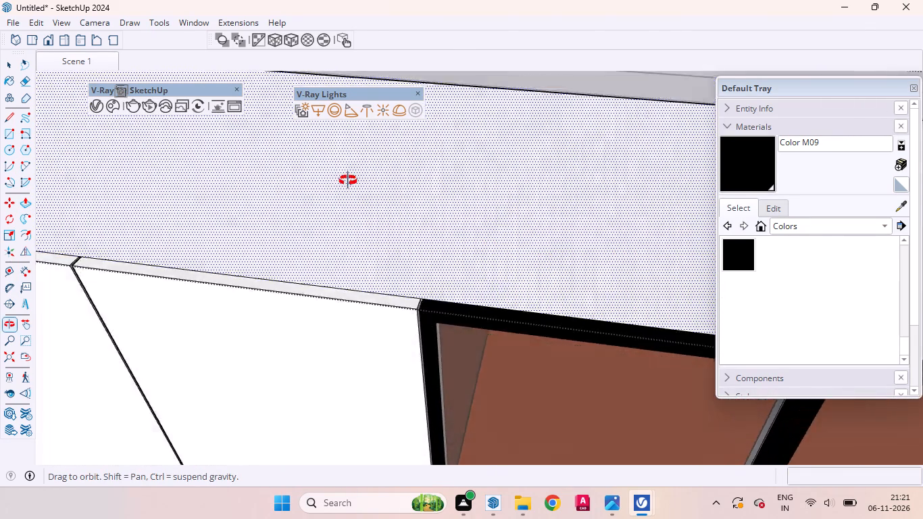
middle_click_drag(348, 180, 241, 113)
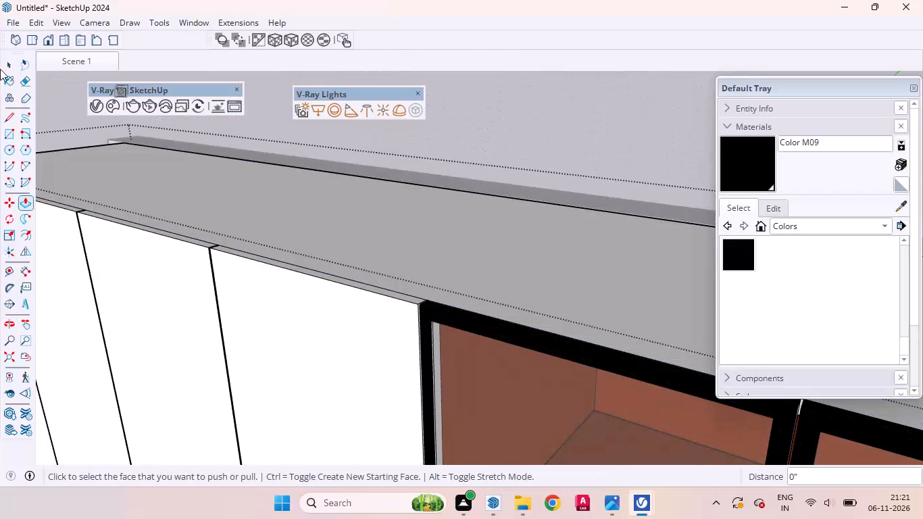
left_click(11, 57)
Review the whole wardrobe front, with the white doors beside the black-framed glass doors.
scroll(359, 230, "down", 7)
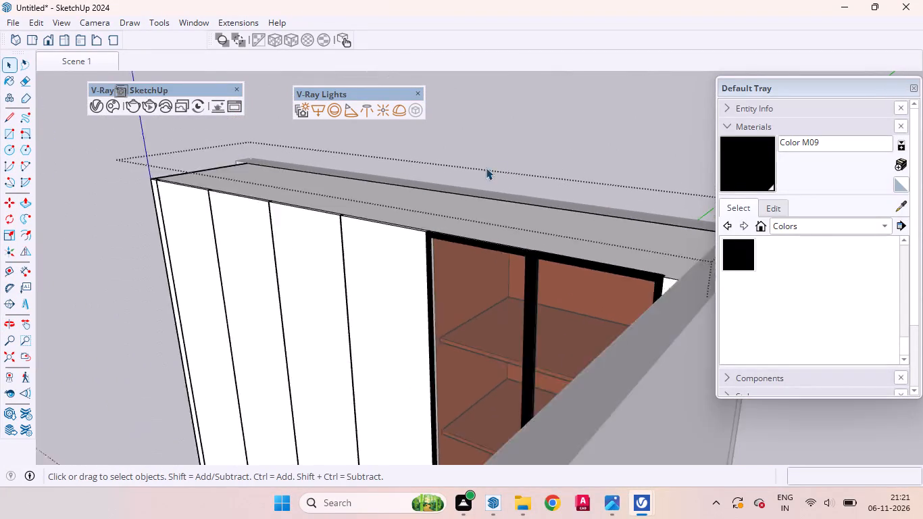
scroll(486, 168, "down", 9)
middle_click_drag(458, 259, 662, 210)
scroll(523, 218, "down", 8)
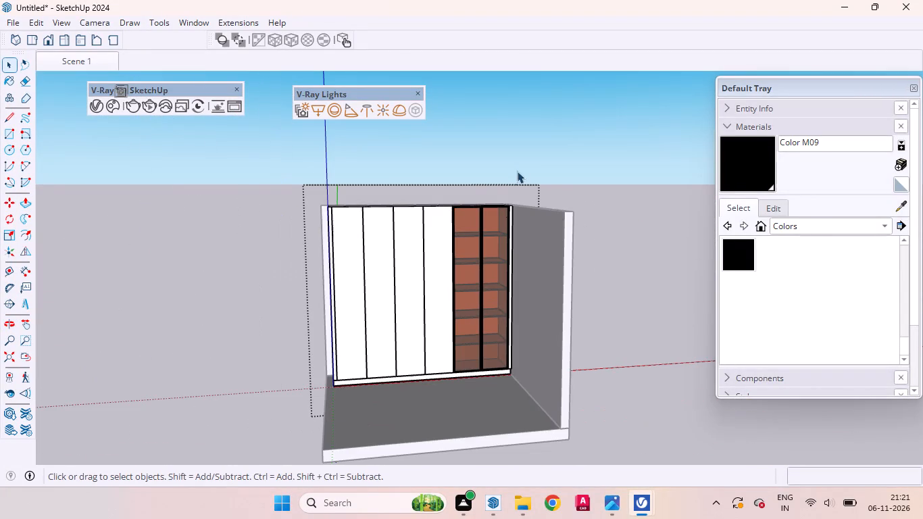
scroll(507, 416, "up", 1)
scroll(507, 416, "down", 1)
scroll(507, 416, "up", 8)
scroll(460, 273, "up", 8)
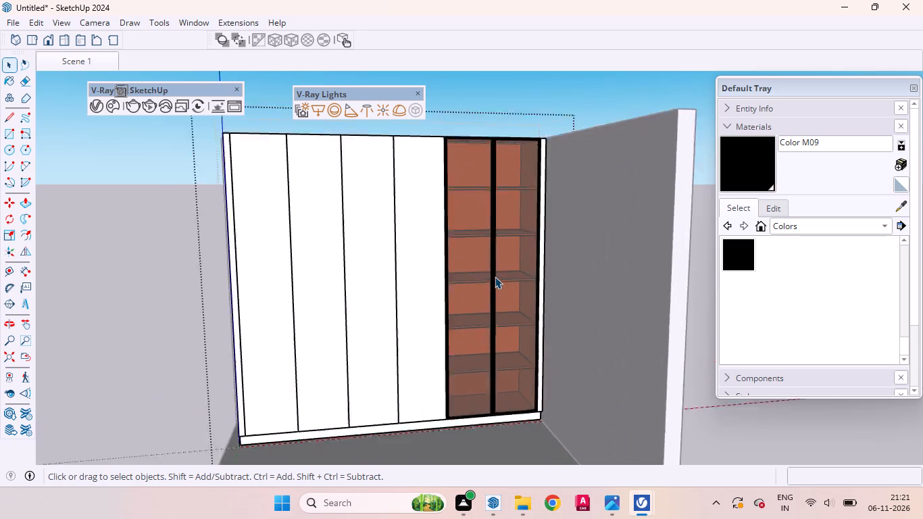
scroll(495, 276, "up", 5)
Examine the top edges of the wardrobe doors and the joint between the two black glass door frames up close.
middle_click_drag(499, 262, 397, 392)
scroll(422, 330, "down", 7)
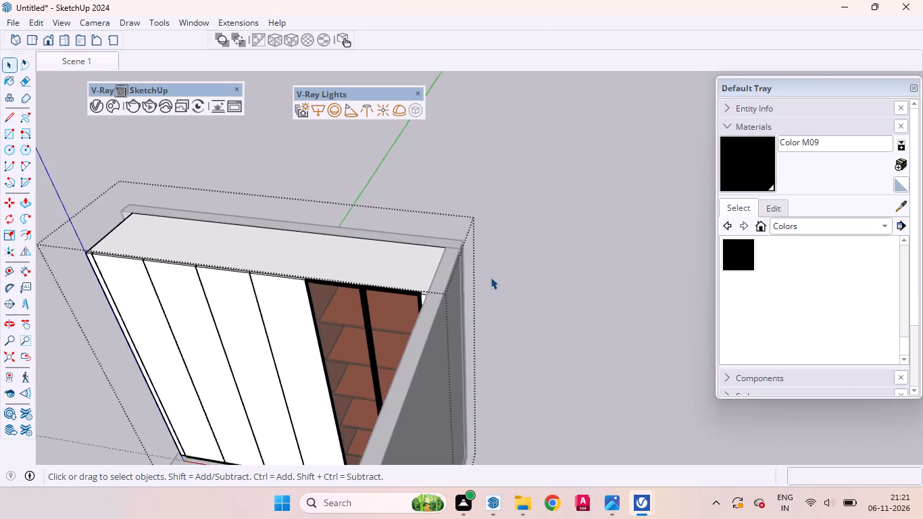
scroll(491, 277, "down", 2)
scroll(407, 298, "up", 3)
scroll(407, 298, "down", 1)
scroll(407, 298, "up", 9)
middle_click_drag(331, 335, 409, 322)
scroll(429, 264, "up", 4)
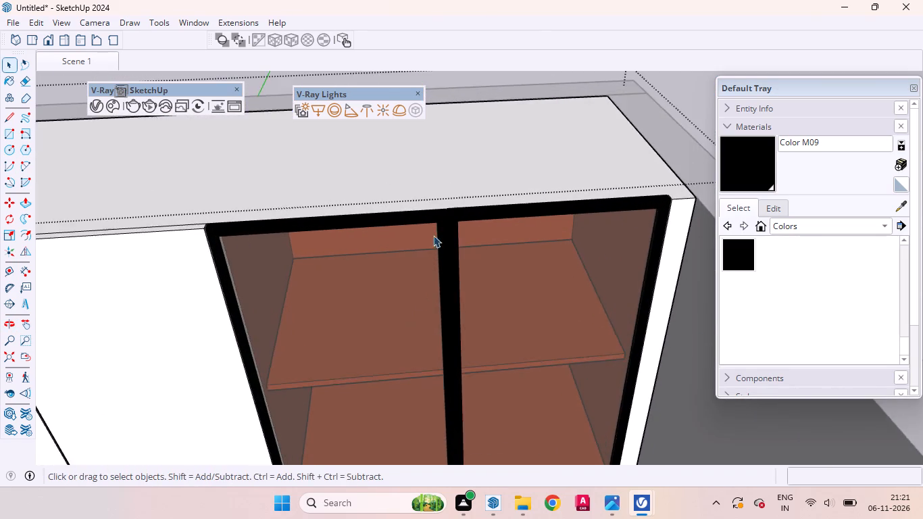
scroll(433, 235, "up", 20)
scroll(433, 235, "up", 2)
scroll(448, 209, "down", 1)
scroll(449, 209, "up", 2)
middle_click_drag(459, 294, 464, 228)
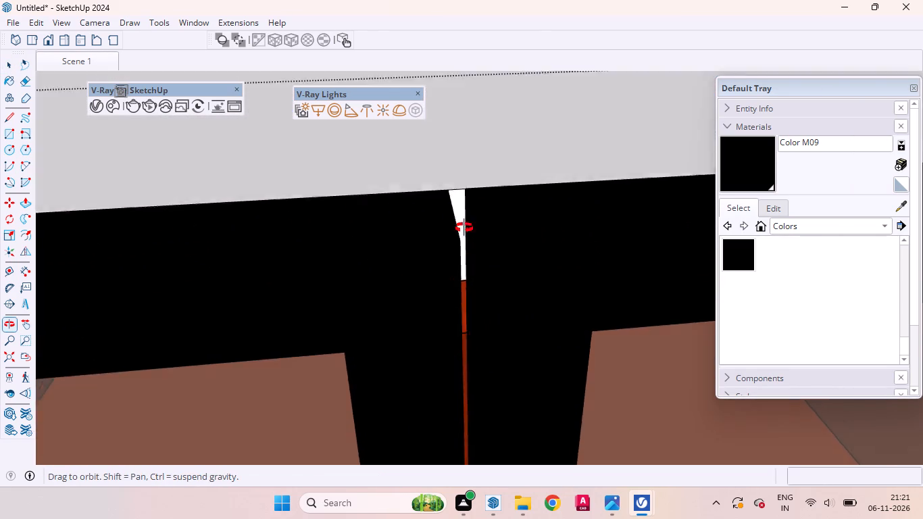
middle_click_drag(464, 228, 460, 156)
scroll(456, 195, "down", 20)
scroll(456, 195, "down", 7)
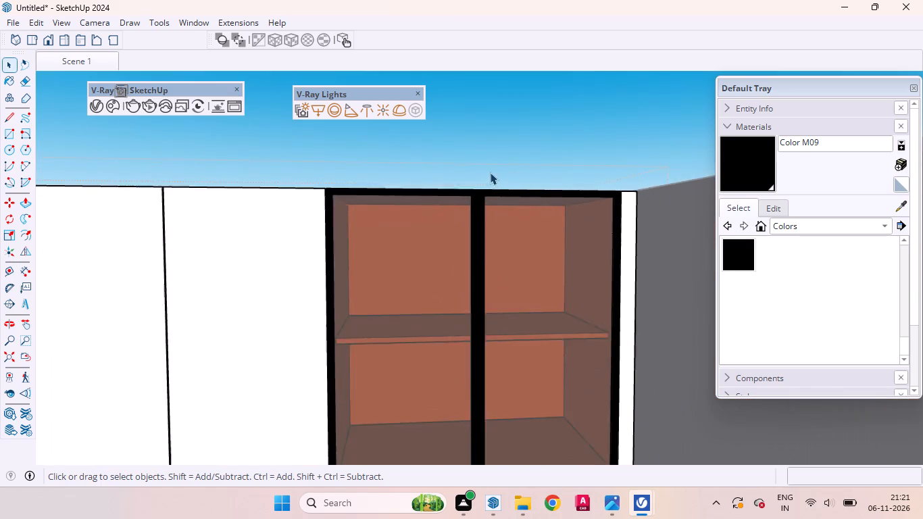
scroll(490, 172, "down", 5)
scroll(490, 172, "up", 1)
scroll(490, 172, "down", 8)
scroll(468, 299, "down", 5)
middle_click_drag(553, 330, 601, 440)
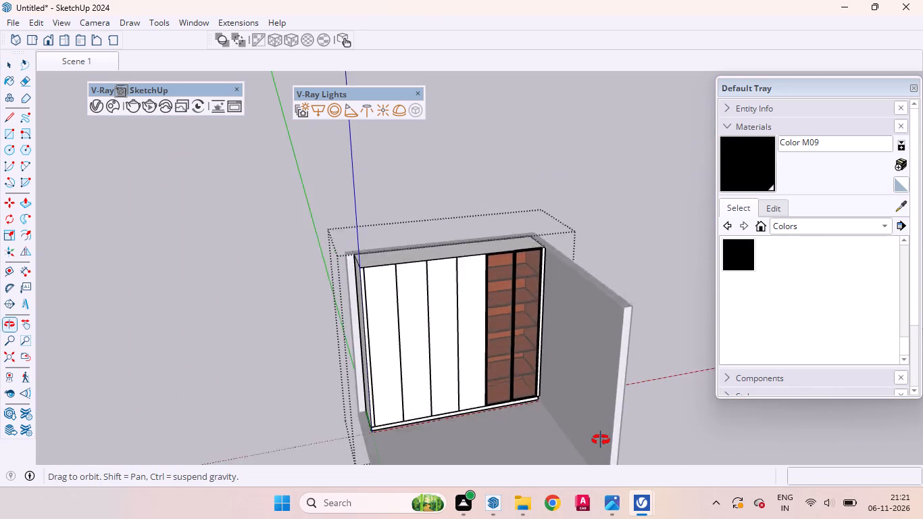
middle_click_drag(601, 440, 601, 441)
scroll(452, 299, "up", 8)
scroll(493, 270, "down", 4)
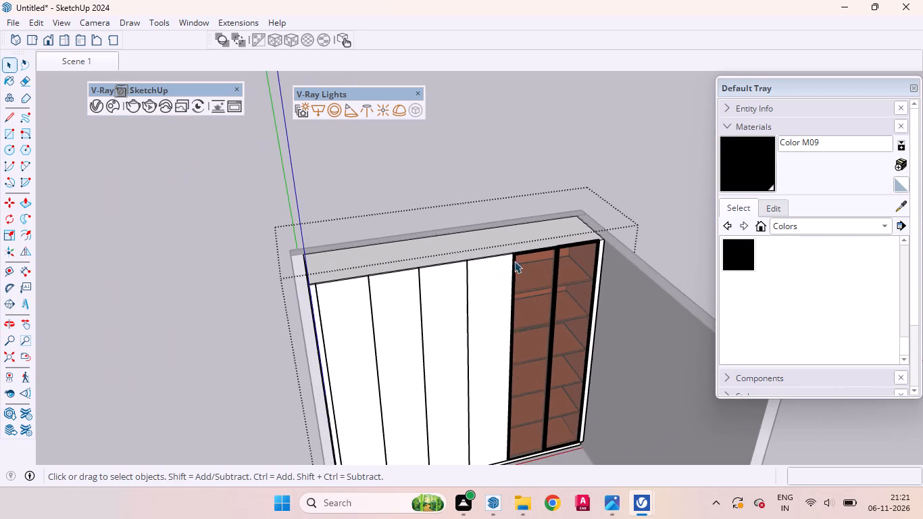
middle_click_drag(525, 257, 494, 261)
scroll(525, 220, "up", 6)
scroll(526, 228, "down", 1)
scroll(526, 228, "up", 5)
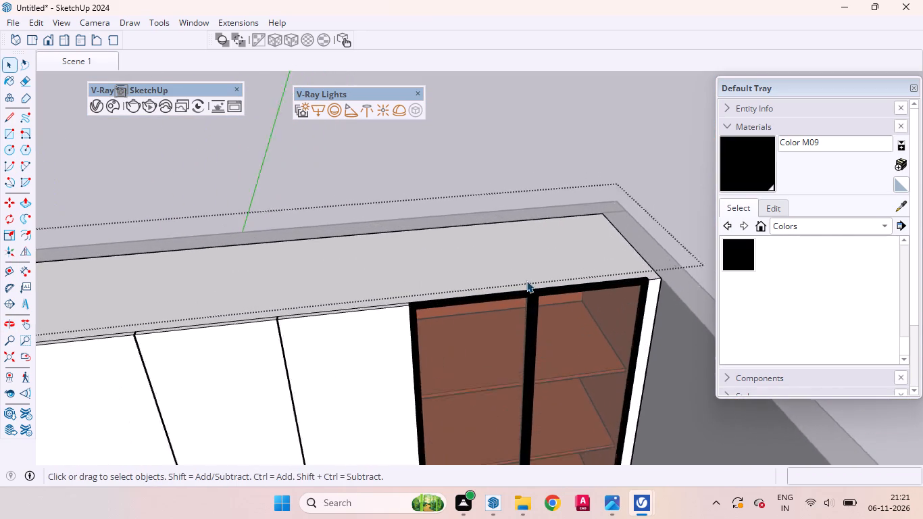
scroll(526, 280, "up", 5)
scroll(534, 295, "down", 1)
scroll(534, 295, "up", 5)
scroll(547, 302, "down", 9)
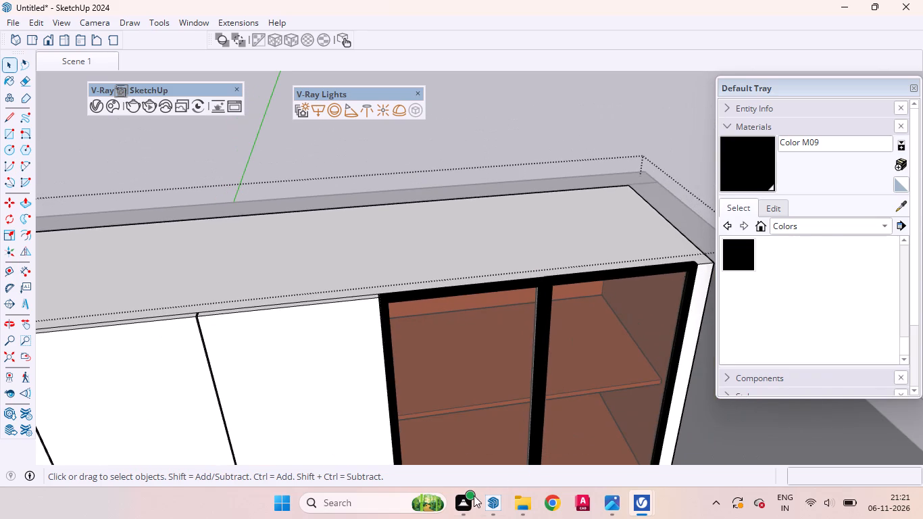
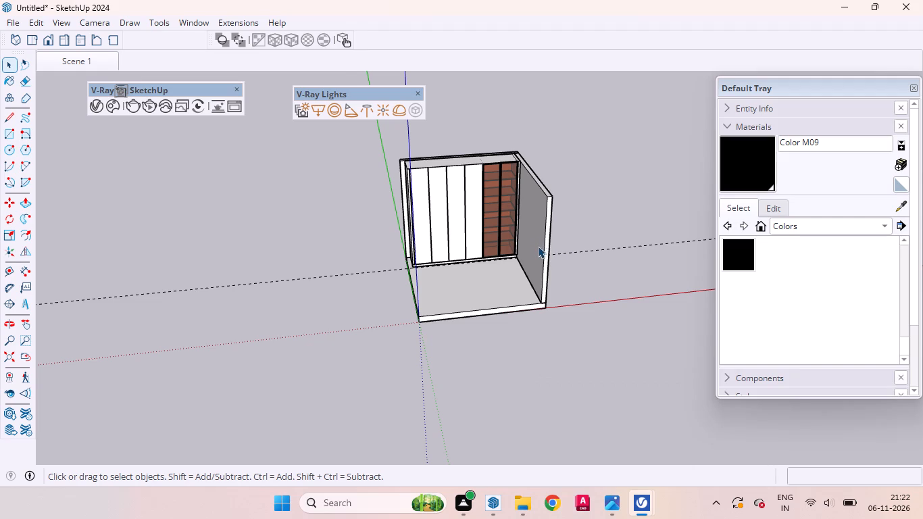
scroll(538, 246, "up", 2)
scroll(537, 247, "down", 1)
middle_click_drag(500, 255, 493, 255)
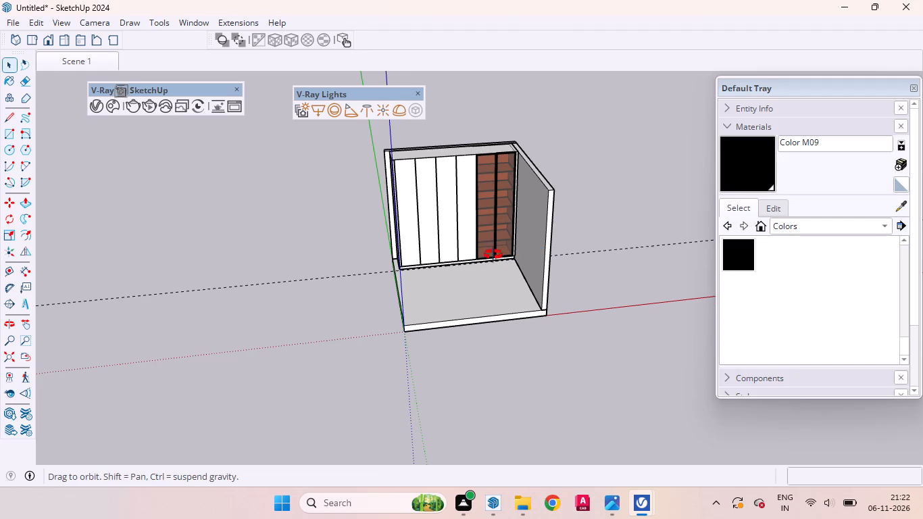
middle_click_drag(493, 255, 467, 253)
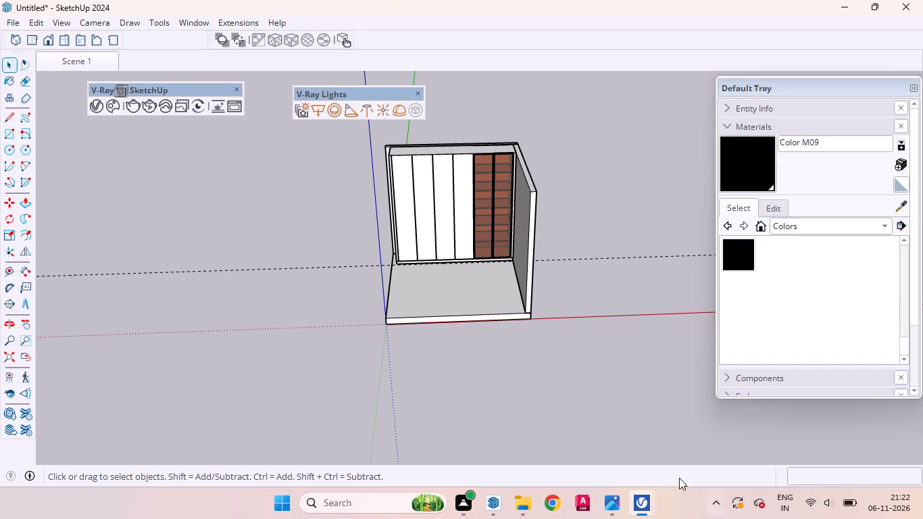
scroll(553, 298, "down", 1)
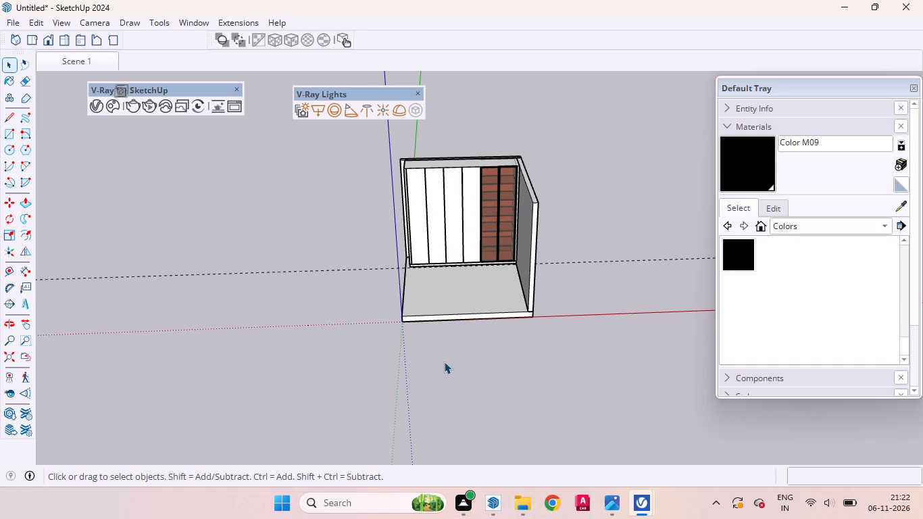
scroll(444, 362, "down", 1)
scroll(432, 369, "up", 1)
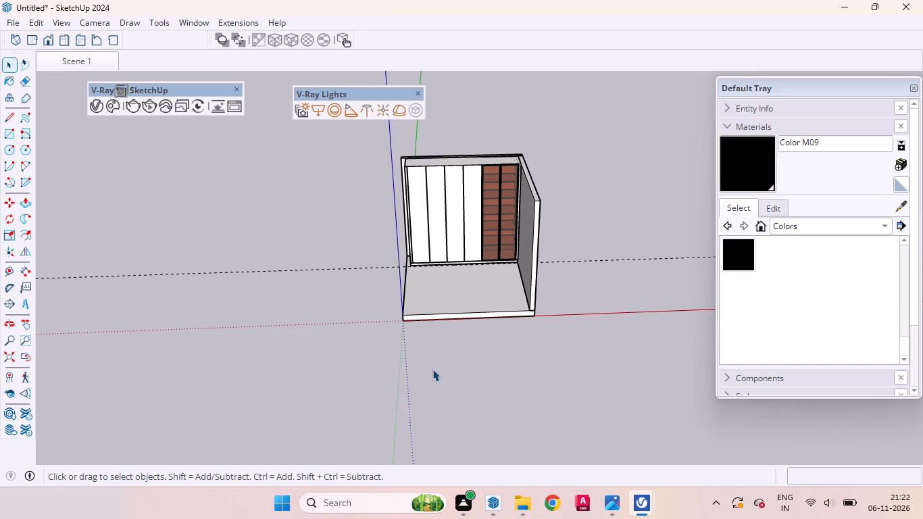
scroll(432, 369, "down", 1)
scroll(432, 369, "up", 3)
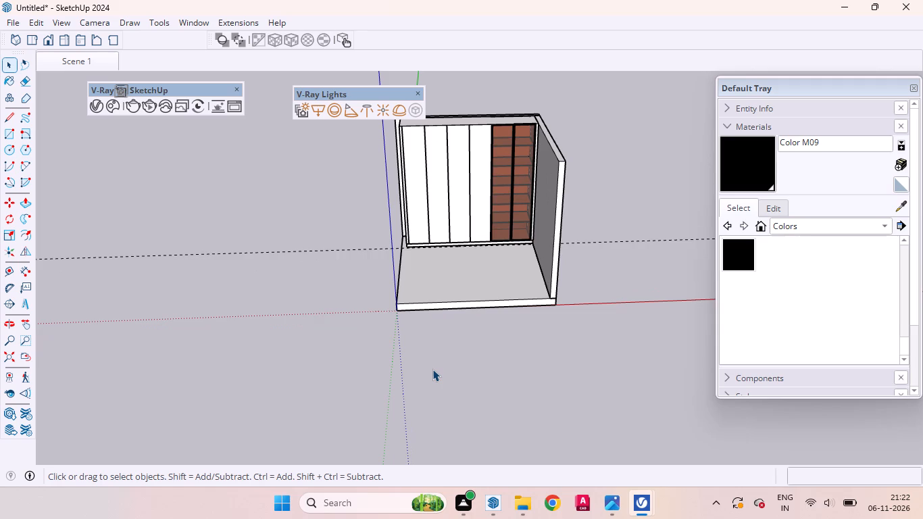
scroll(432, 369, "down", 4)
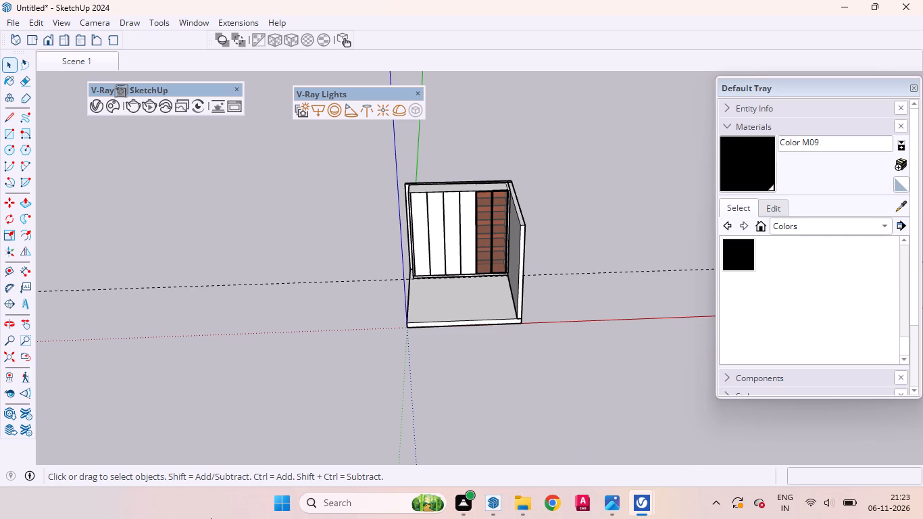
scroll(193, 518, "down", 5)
Review the finished wardrobe front, with its white doors and black-framed glass doors, from the front and from the side-wall side.
scroll(374, 257, "up", 6)
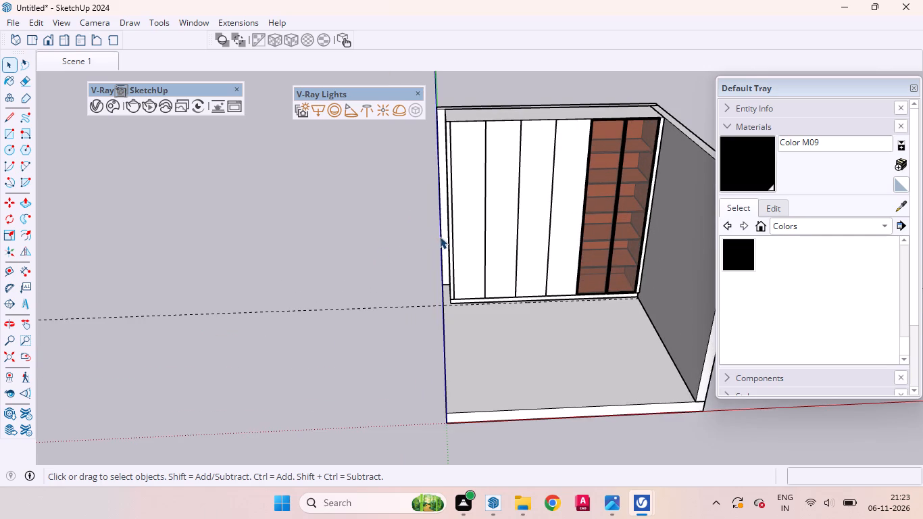
middle_click_drag(436, 240, 434, 229)
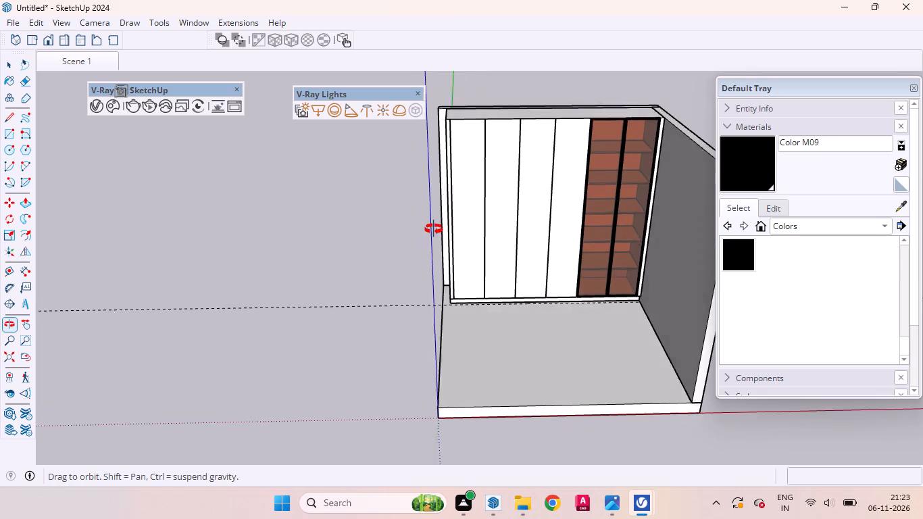
middle_click_drag(434, 229, 409, 218)
scroll(409, 218, "down", 2)
scroll(414, 218, "up", 2)
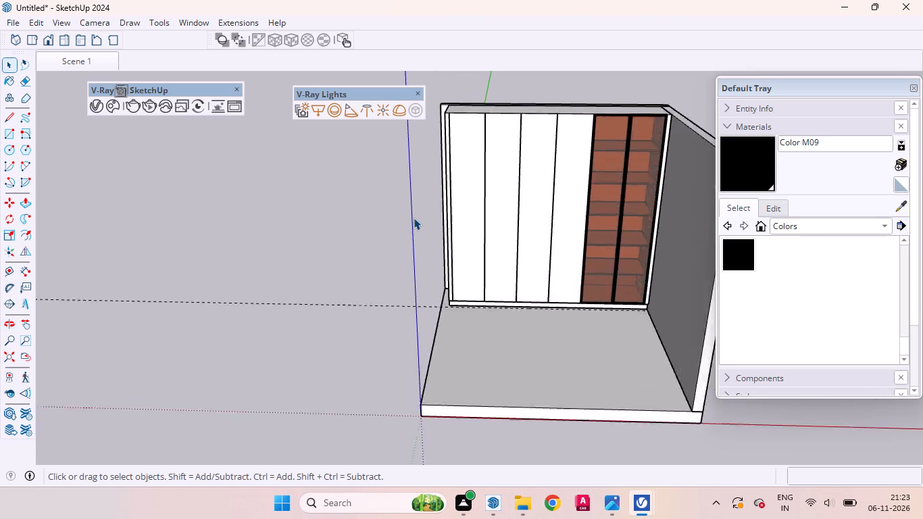
scroll(414, 218, "up", 2)
scroll(414, 218, "down", 2)
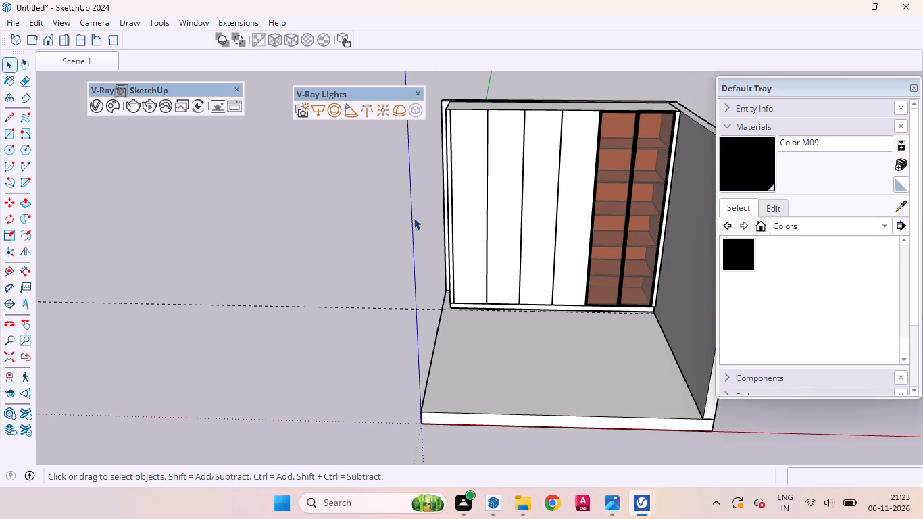
scroll(399, 246, "down", 3)
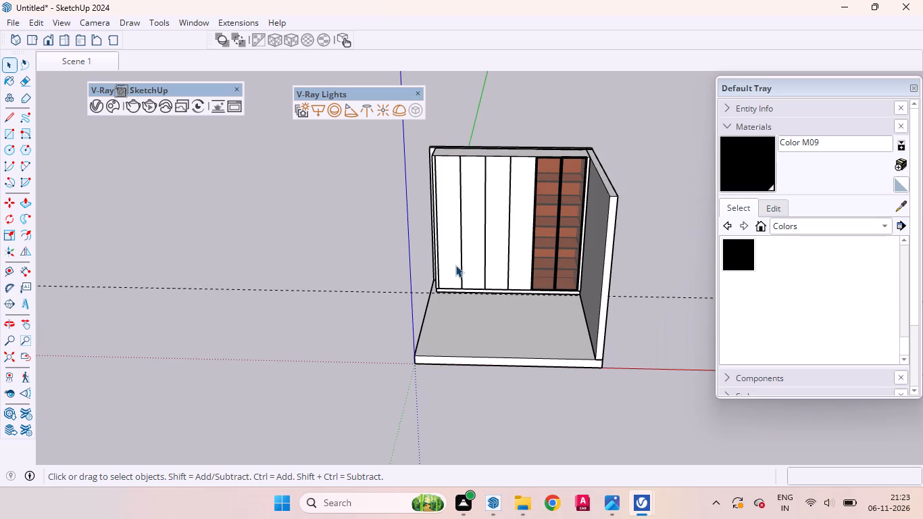
scroll(456, 266, "down", 1)
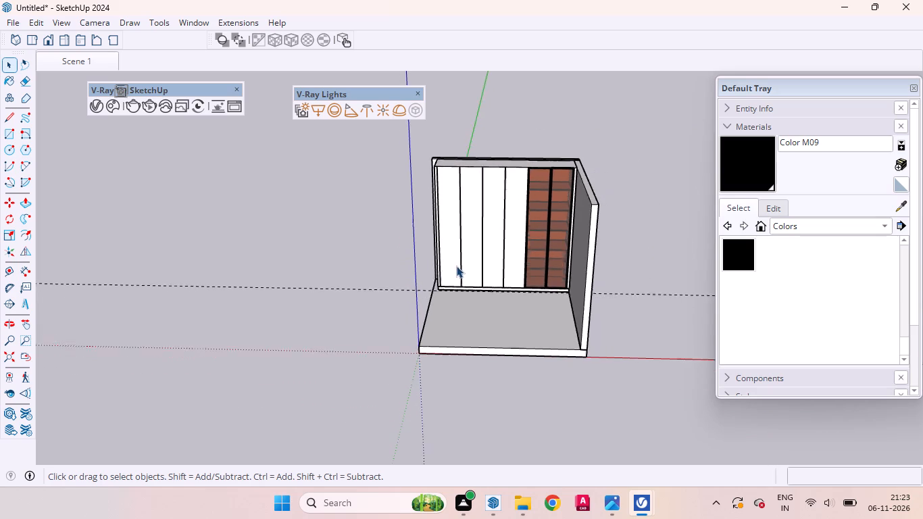
scroll(456, 266, "down", 1)
middle_click_drag(473, 268, 451, 257)
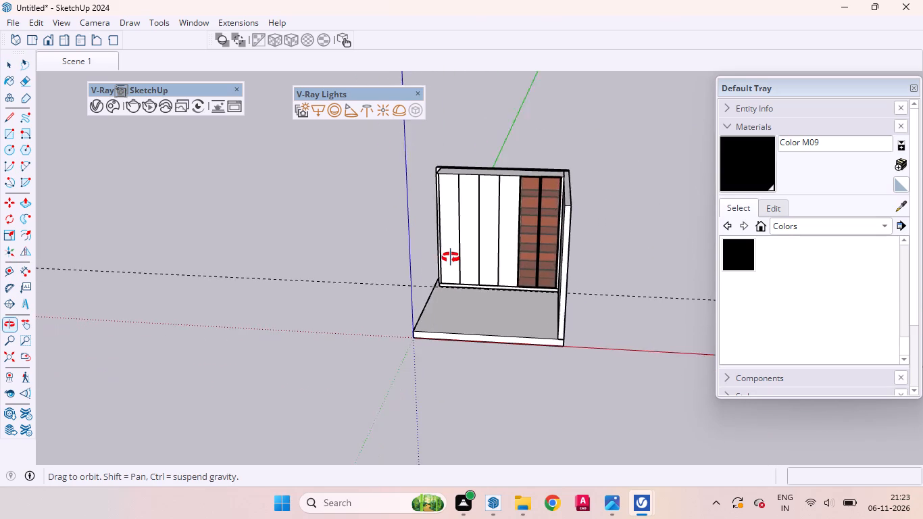
middle_click_drag(451, 257, 441, 257)
middle_click(441, 257)
scroll(441, 257, "up", 1)
scroll(436, 264, "down", 2)
middle_click_drag(451, 284, 444, 295)
scroll(444, 295, "up", 1)
scroll(434, 288, "down", 1)
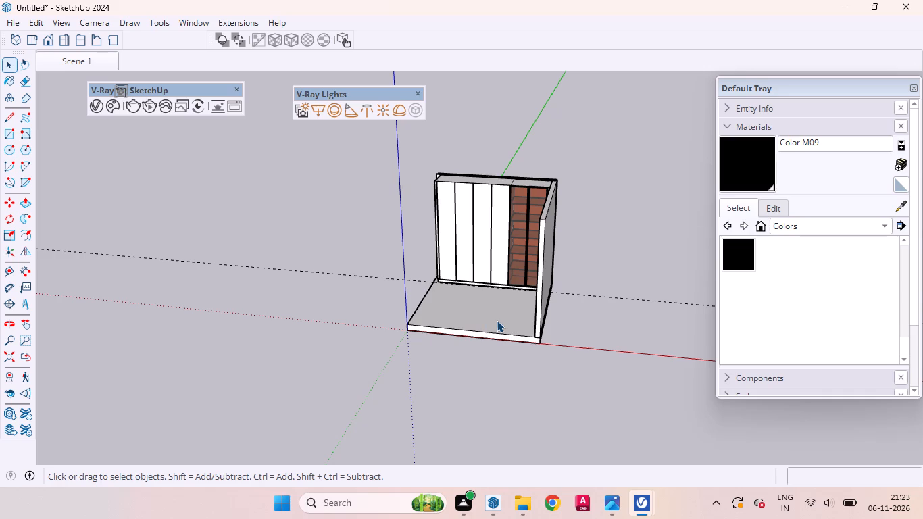
scroll(497, 320, "down", 1)
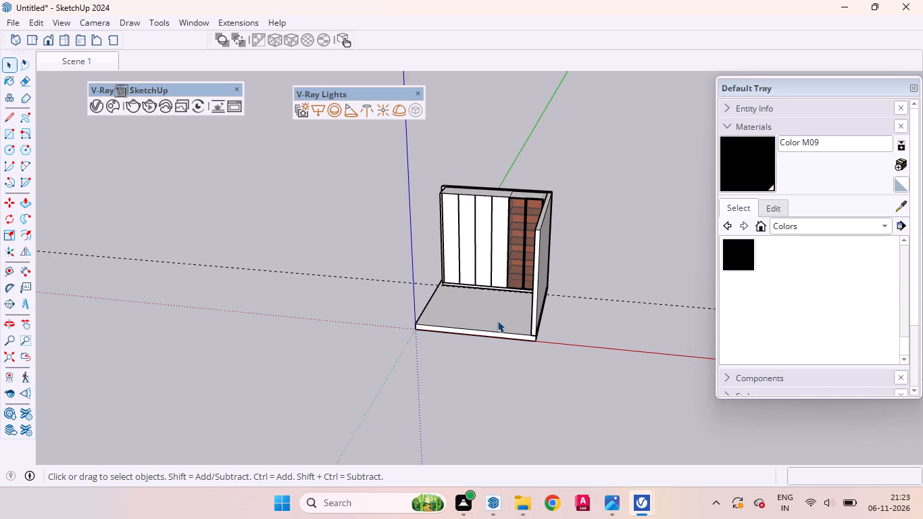
scroll(497, 320, "down", 1)
middle_click_drag(501, 341, 479, 365)
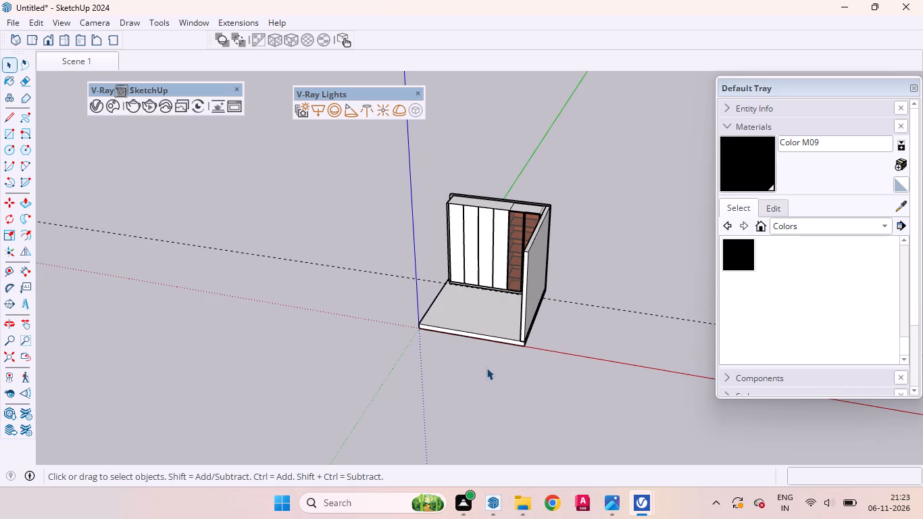
middle_click_drag(492, 368, 463, 385)
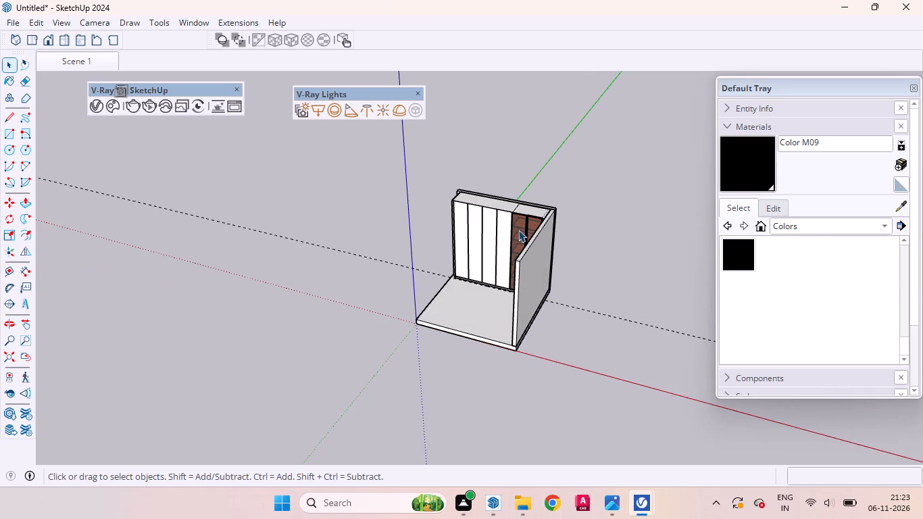
scroll(518, 230, "up", 12)
middle_click_drag(501, 228, 591, 224)
scroll(581, 224, "up", 1)
scroll(564, 226, "down", 8)
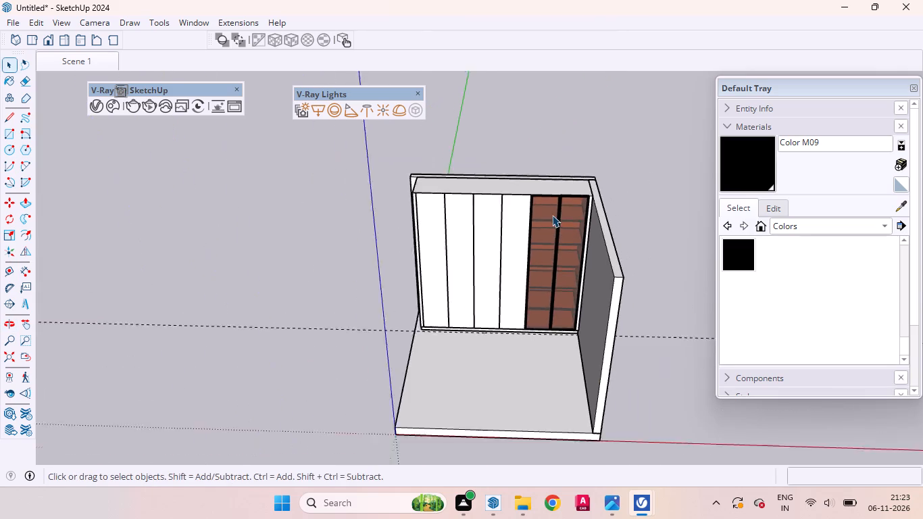
scroll(552, 215, "down", 2)
scroll(568, 307, "up", 10)
Select the floor slab and examine the floor, side wall and wardrobe together from the front, both sides and above.
left_click(527, 397)
scroll(525, 316, "down", 3)
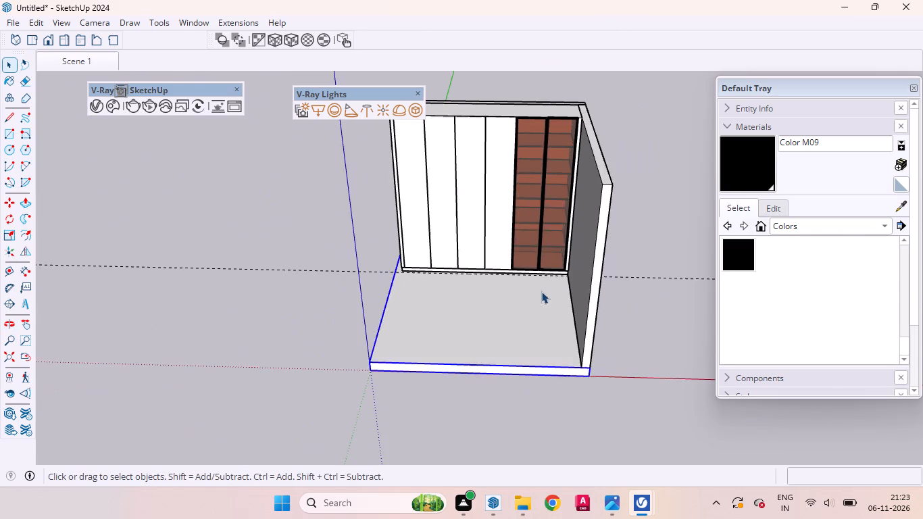
scroll(541, 291, "down", 5)
scroll(568, 323, "up", 4)
middle_click_drag(567, 337, 490, 305)
scroll(490, 305, "up", 1)
scroll(491, 308, "down", 3)
middle_click_drag(507, 341, 645, 371)
middle_click(645, 371)
scroll(645, 371, "up", 1)
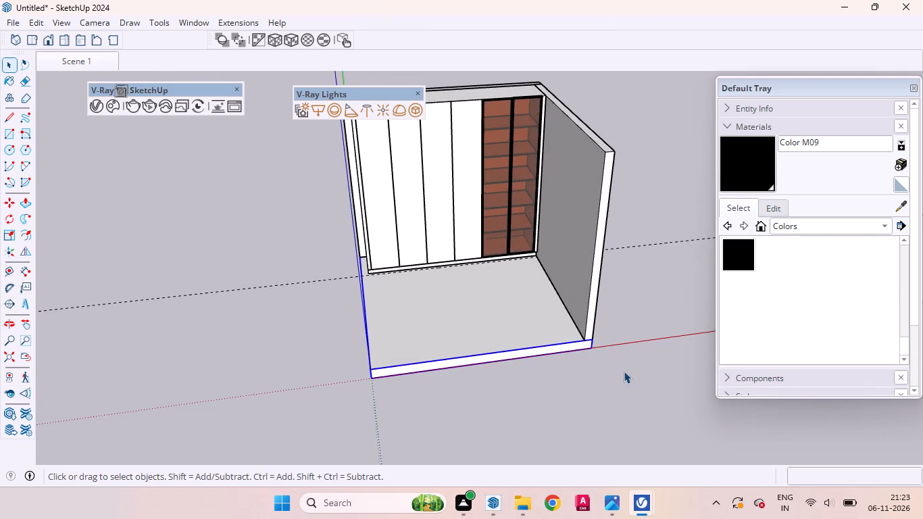
scroll(624, 371, "down", 3)
middle_click_drag(584, 355, 603, 380)
scroll(600, 381, "down", 3)
middle_click_drag(597, 385, 539, 401)
scroll(571, 418, "down", 1)
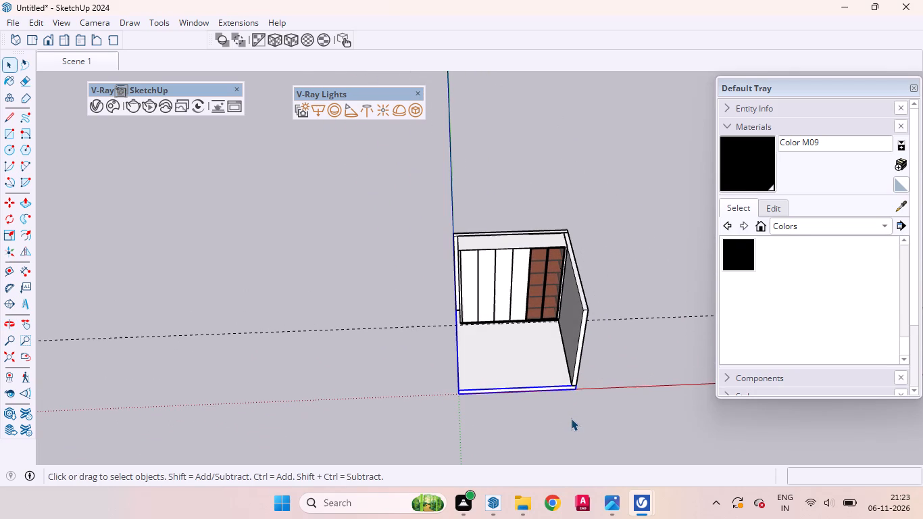
scroll(572, 418, "up", 1)
scroll(645, 449, "down", 5)
scroll(659, 424, "up", 3)
scroll(661, 409, "down", 1)
scroll(659, 406, "up", 5)
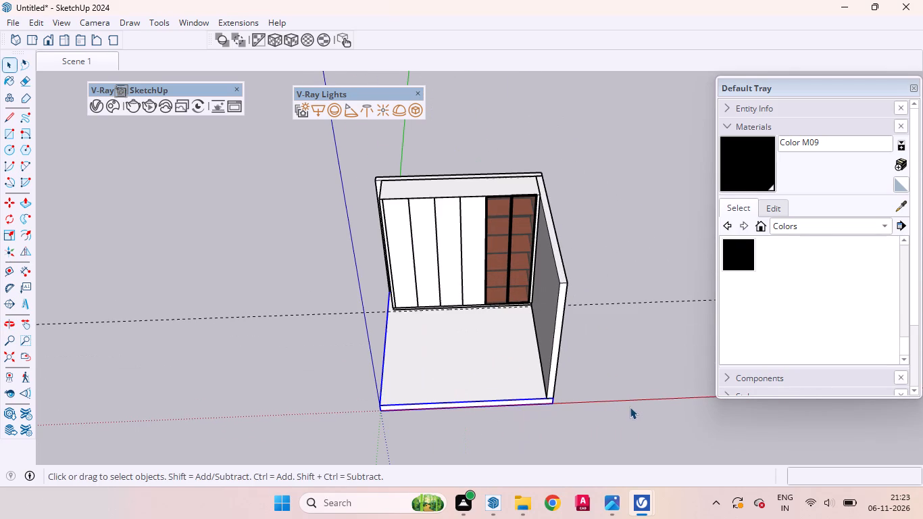
middle_click_drag(629, 407, 572, 366)
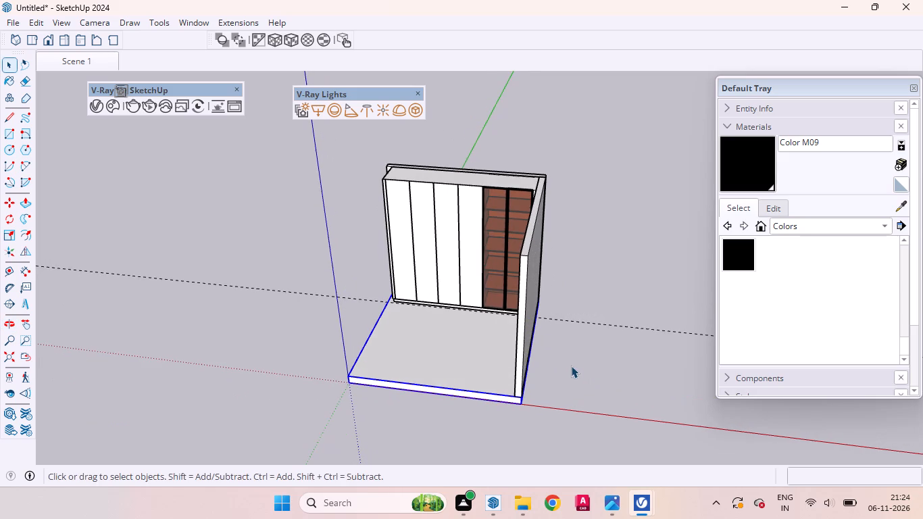
scroll(576, 375, "down", 3)
scroll(552, 349, "up", 2)
middle_click_drag(557, 368, 576, 376)
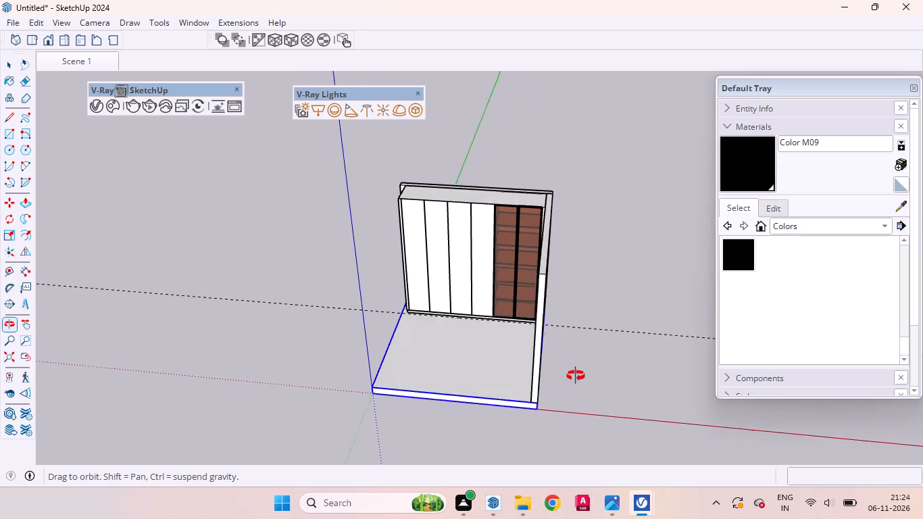
middle_click_drag(576, 376, 633, 392)
scroll(632, 393, "up", 1)
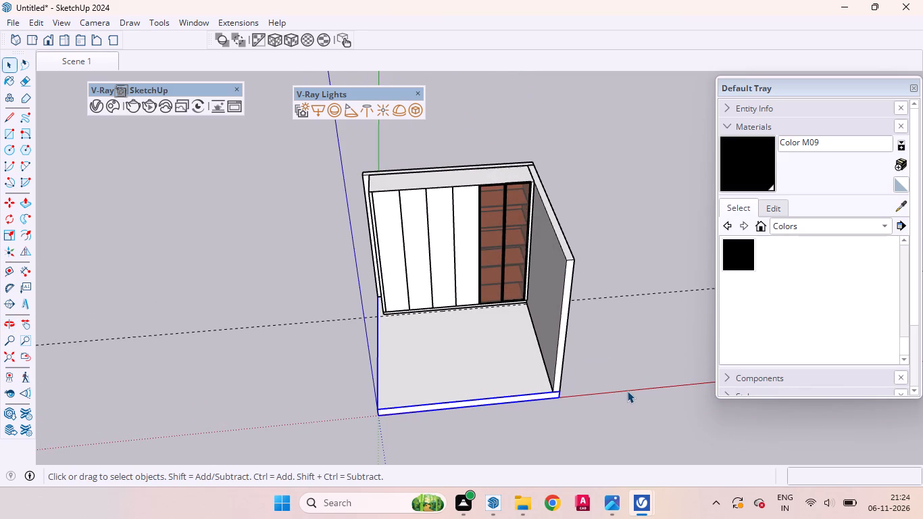
scroll(672, 430, "down", 3)
scroll(543, 363, "up", 4)
middle_click_drag(505, 437, 519, 435)
scroll(516, 435, "up", 1)
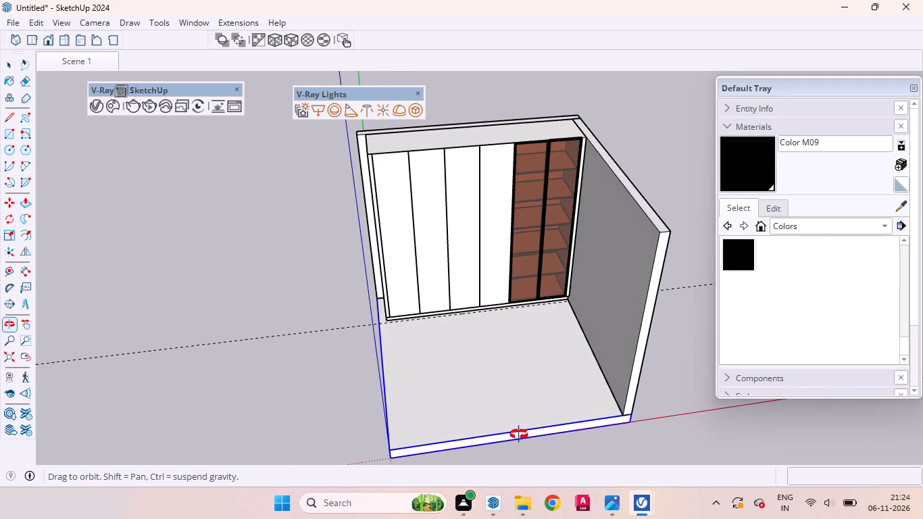
middle_click_drag(519, 435, 491, 418)
scroll(489, 422, "down", 2)
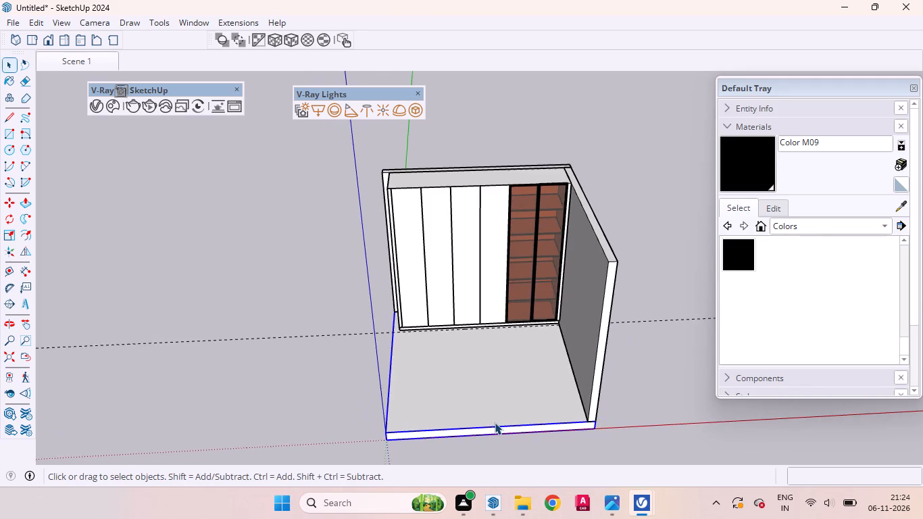
middle_click_drag(498, 422, 523, 424)
scroll(521, 424, "up", 1)
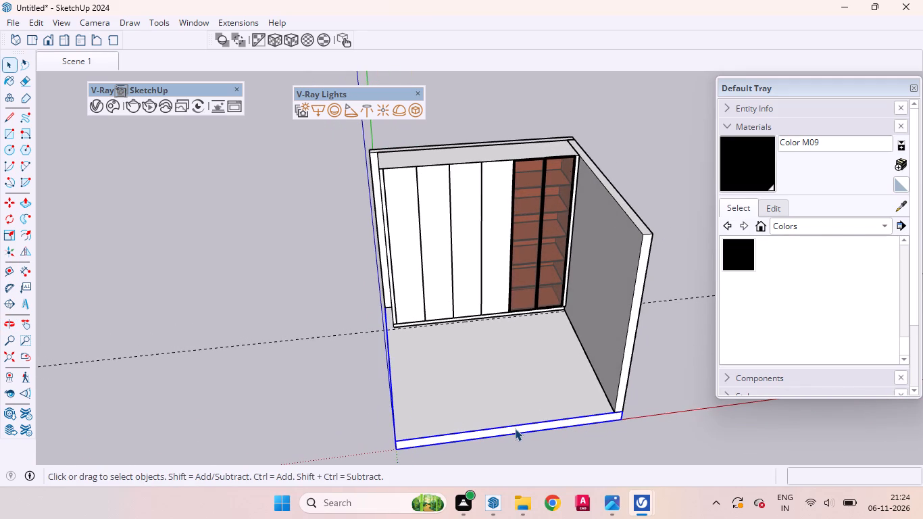
scroll(515, 428, "up", 2)
scroll(515, 428, "down", 1)
scroll(515, 428, "up", 2)
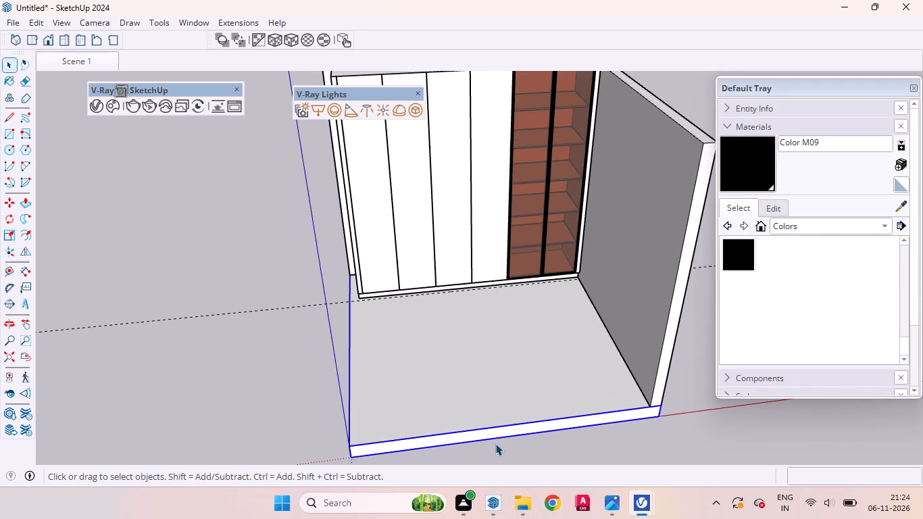
middle_click_drag(497, 445, 537, 468)
scroll(522, 482, "down", 7)
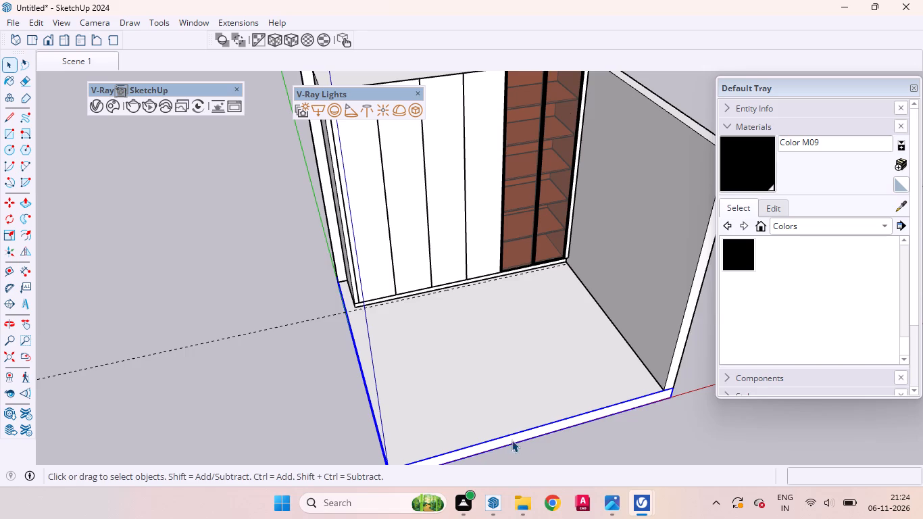
scroll(495, 372, "up", 4)
scroll(494, 372, "down", 4)
middle_click_drag(497, 373, 472, 379)
scroll(478, 396, "down", 3)
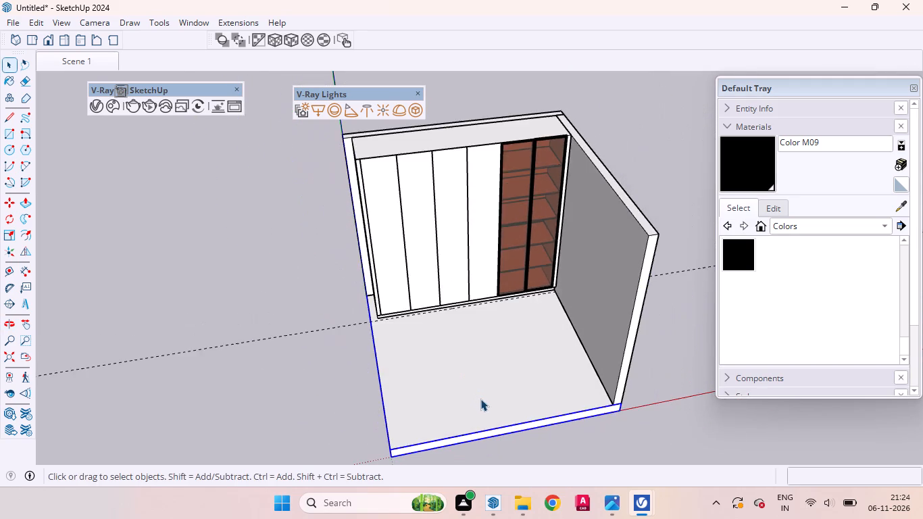
scroll(480, 399, "down", 3)
middle_click_drag(502, 413, 551, 470)
scroll(553, 471, "down", 3)
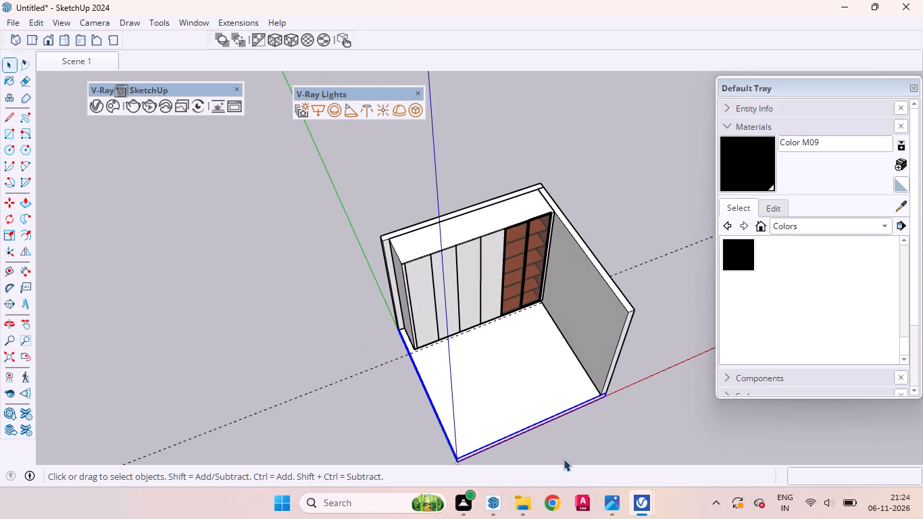
Review the wardrobe, floor slab and side wall from above and from a low frontal view, and clear the floor selection.
scroll(564, 460, "down", 4)
scroll(547, 403, "up", 4)
scroll(516, 402, "down", 3)
middle_click_drag(538, 420, 574, 450)
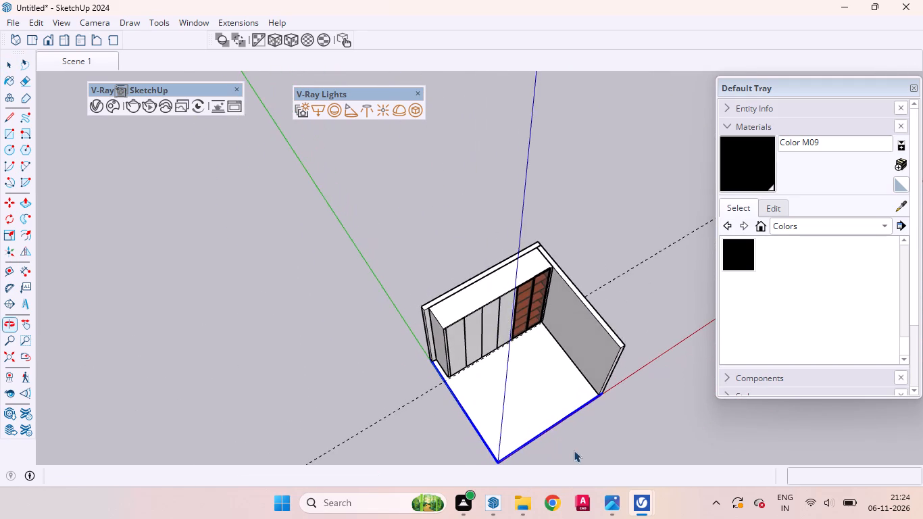
scroll(535, 439, "down", 3)
scroll(537, 414, "up", 4)
scroll(535, 443, "down", 2)
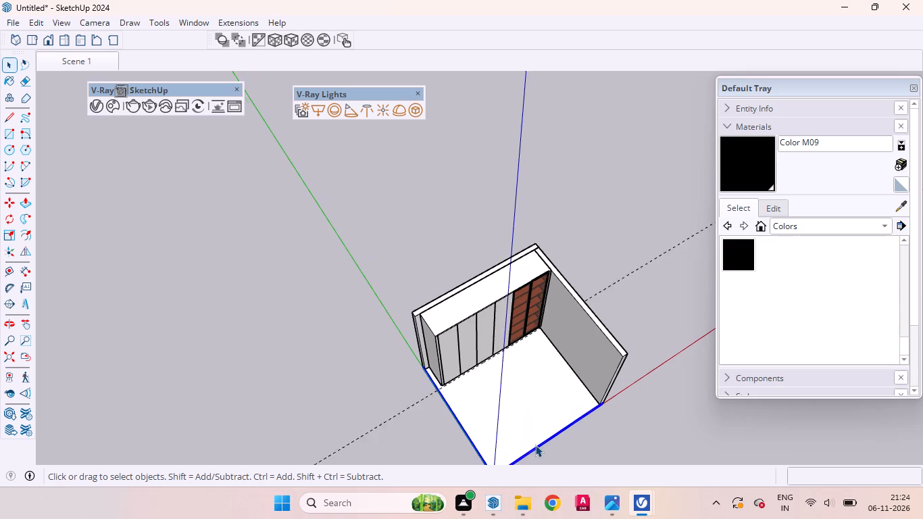
scroll(552, 378, "up", 2)
middle_click_drag(548, 389, 503, 370)
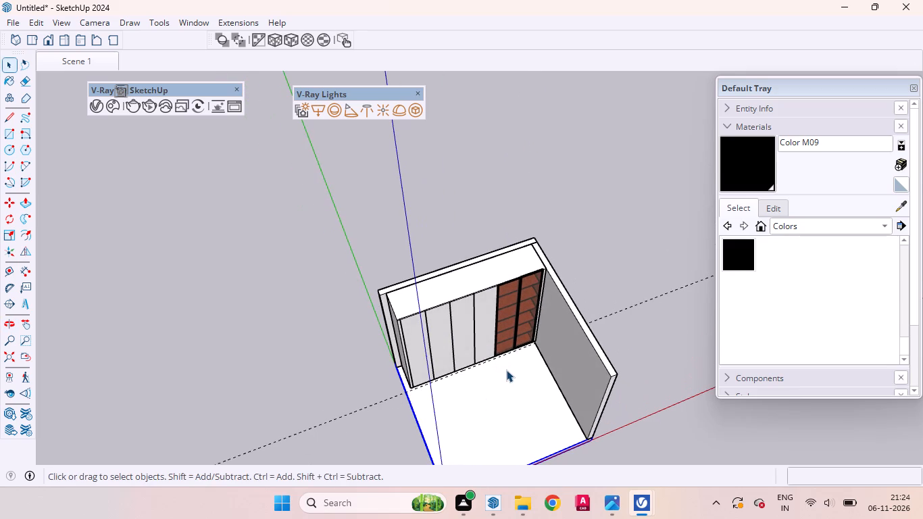
scroll(524, 376, "down", 3)
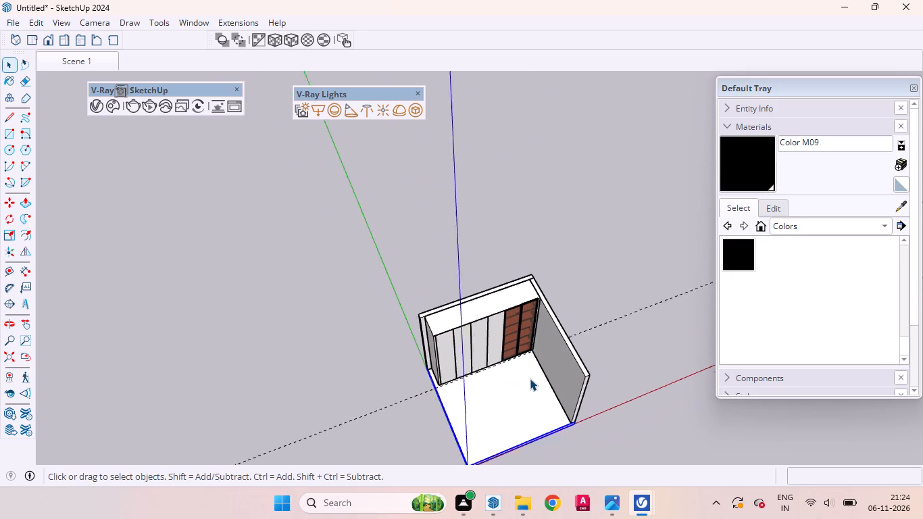
scroll(530, 378, "down", 1)
scroll(503, 355, "up", 4)
scroll(503, 355, "down", 4)
middle_click_drag(514, 420, 478, 322)
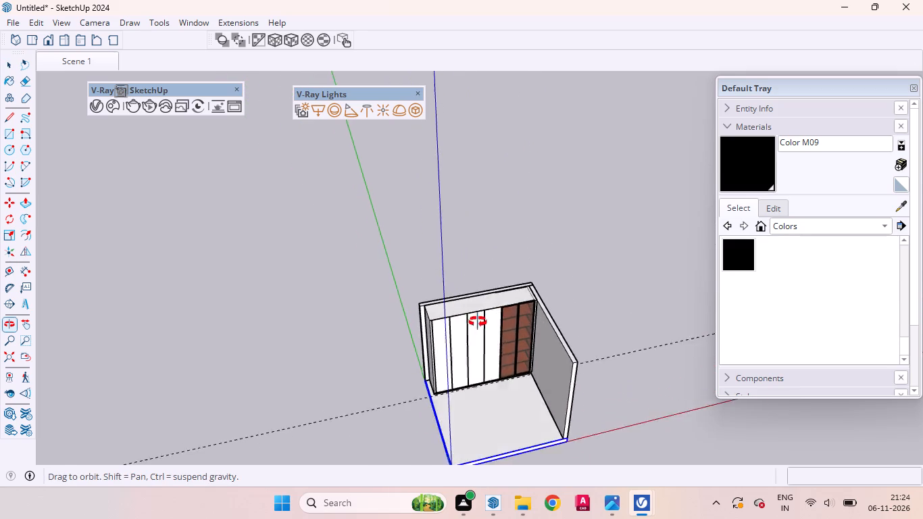
middle_click_drag(478, 322, 467, 294)
scroll(467, 294, "up", 9)
scroll(481, 314, "down", 7)
middle_click_drag(503, 360, 444, 247)
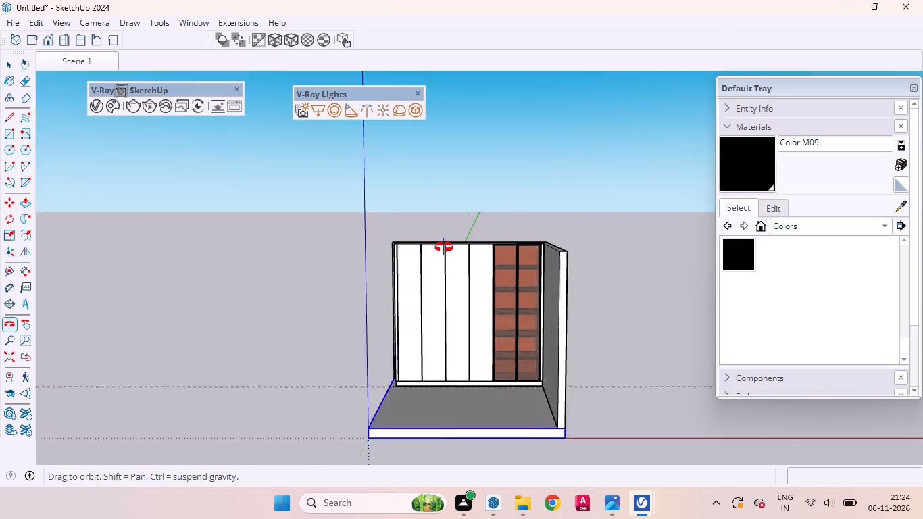
middle_click_drag(444, 247, 449, 247)
scroll(462, 266, "up", 3)
scroll(462, 286, "down", 4)
left_click(589, 418)
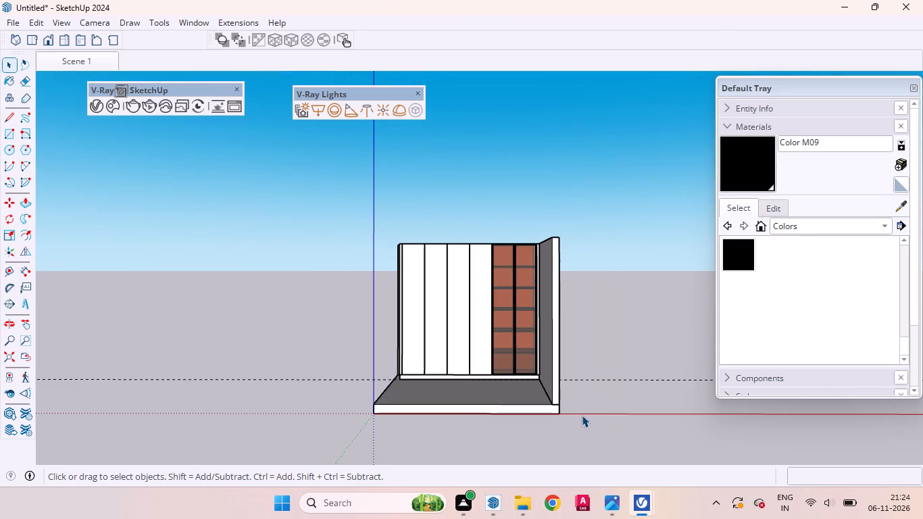
Examine the wardrobe with its floor and walls from the front and the open front corner, at varying heights.
scroll(582, 415, "down", 2)
middle_click_drag(578, 410, 635, 452)
scroll(585, 464, "down", 2)
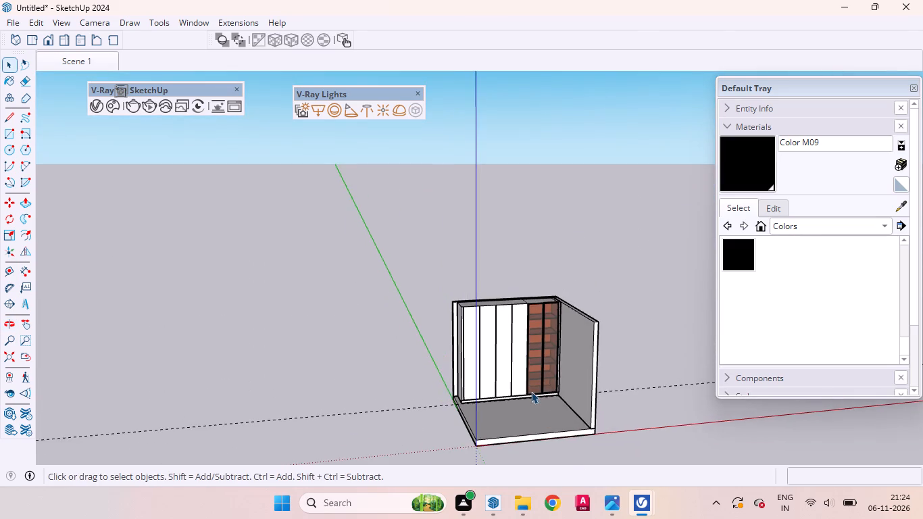
scroll(531, 391, "up", 3)
scroll(531, 391, "down", 3)
middle_click_drag(527, 404, 507, 407)
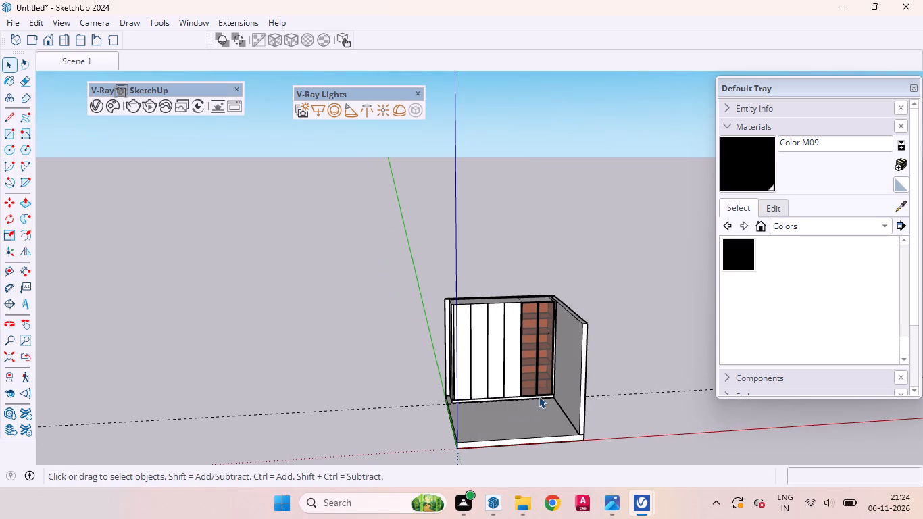
left_click(574, 397)
left_click(648, 423)
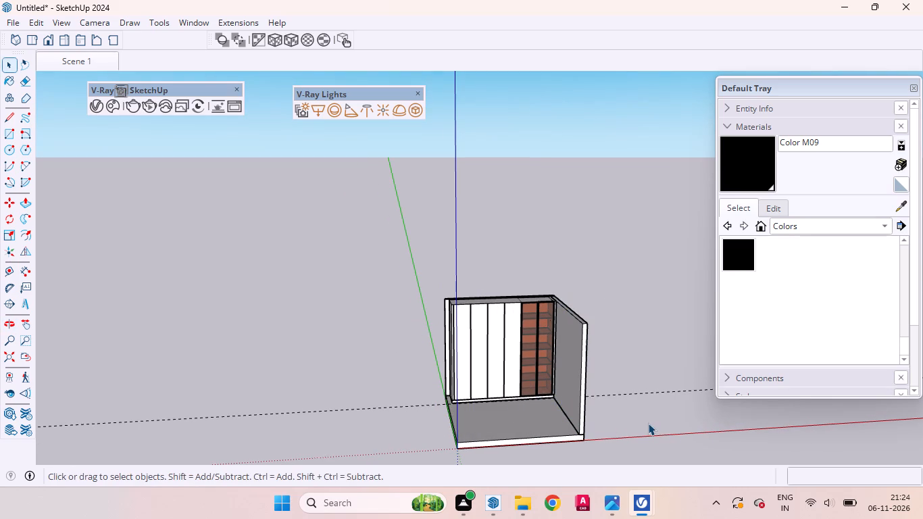
scroll(645, 423, "down", 2)
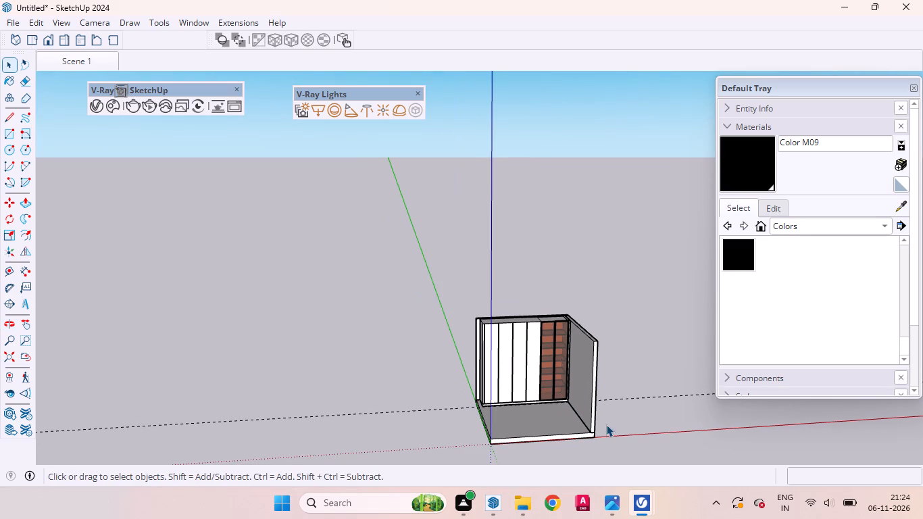
middle_click_drag(620, 431, 647, 439)
scroll(620, 449, "down", 1)
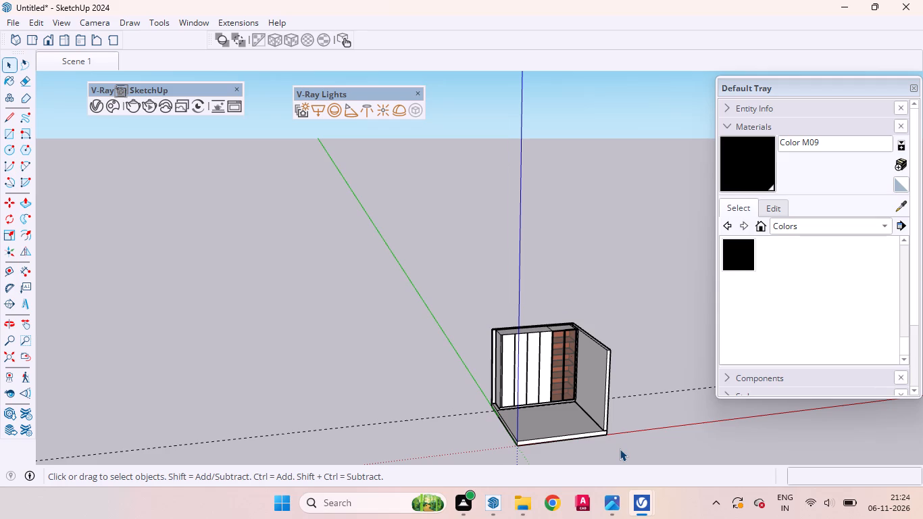
scroll(620, 449, "up", 1)
scroll(620, 449, "down", 1)
middle_click_drag(620, 449, 688, 476)
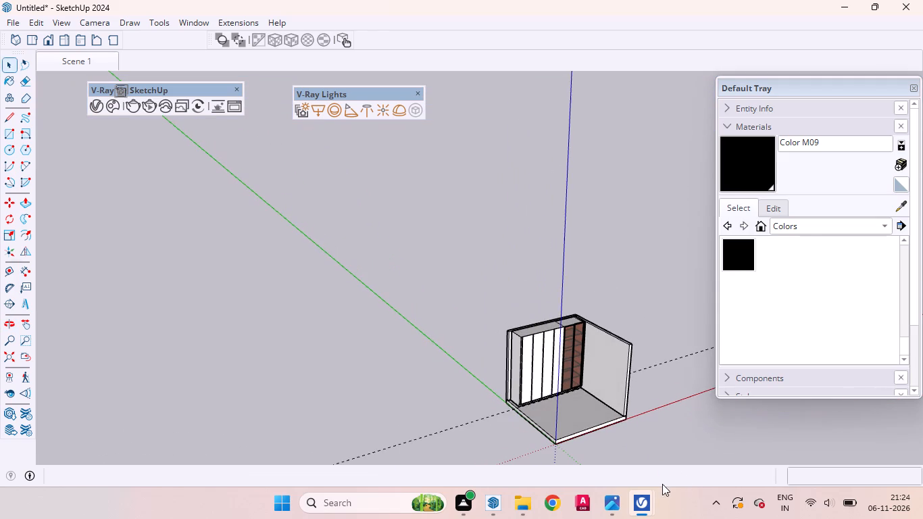
scroll(648, 484, "down", 3)
scroll(591, 399, "up", 4)
scroll(567, 393, "down", 3)
middle_click_drag(553, 378, 527, 360)
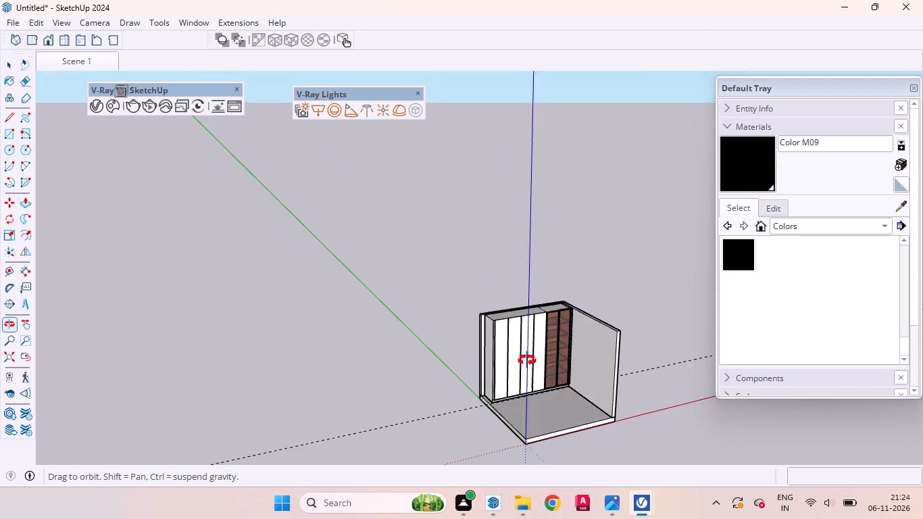
middle_click_drag(527, 360, 524, 357)
scroll(509, 374, "down", 3)
middle_click_drag(518, 384, 478, 386)
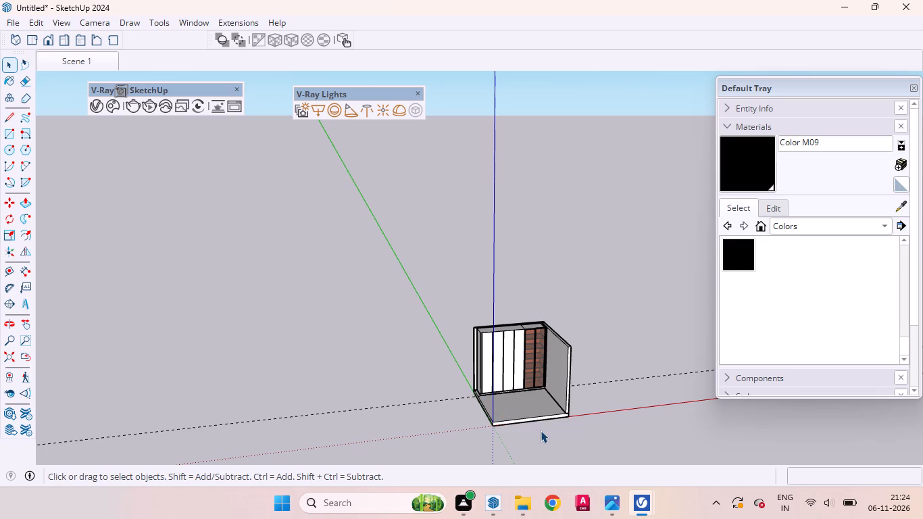
Examine the wardrobe front and side wall from closer and farther away, at a low angle over the floor.
scroll(541, 430, "down", 2)
scroll(549, 414, "up", 8)
scroll(541, 403, "down", 1)
scroll(541, 403, "up", 1)
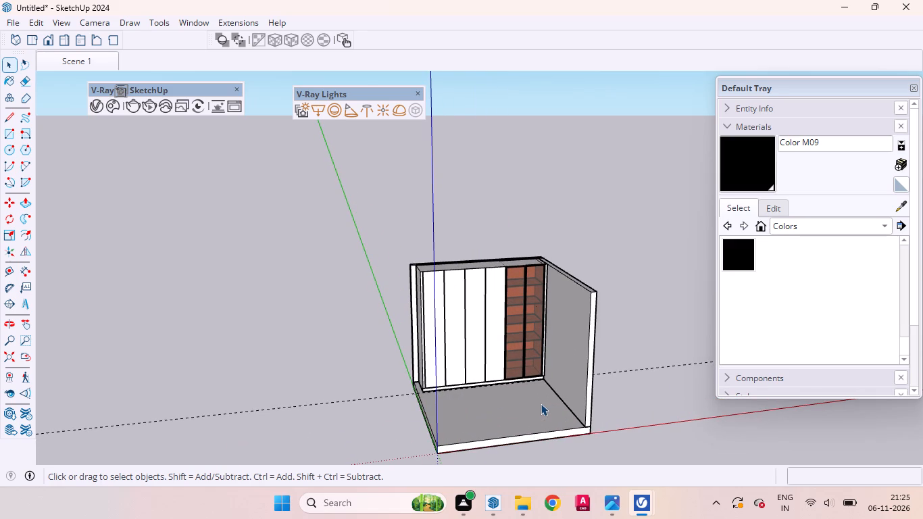
scroll(551, 464, "down", 2)
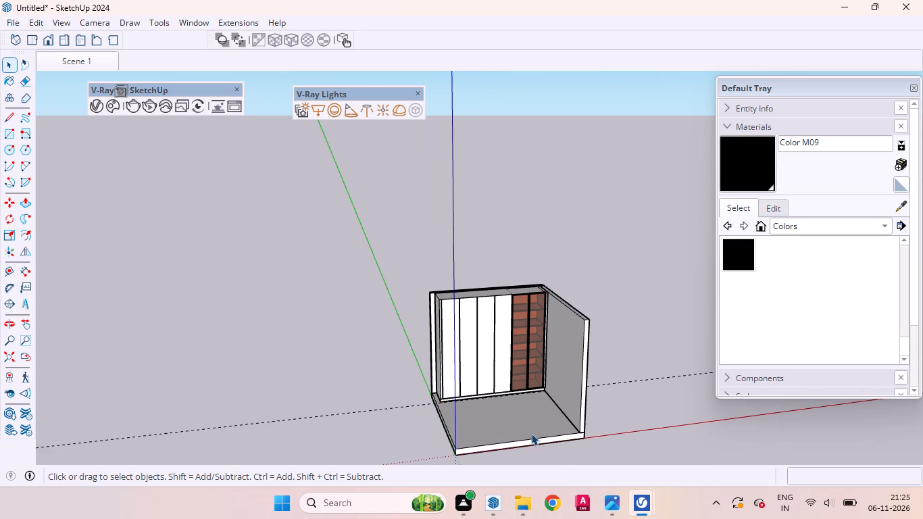
scroll(532, 430, "down", 3)
middle_click_drag(536, 418, 505, 400)
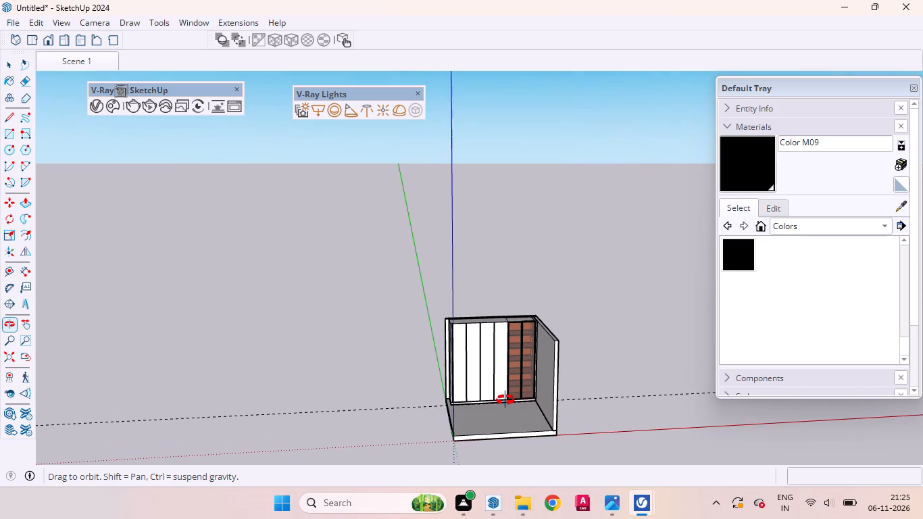
middle_click_drag(505, 400, 506, 401)
scroll(506, 401, "up", 1)
scroll(505, 401, "down", 3)
middle_click_drag(499, 397, 531, 403)
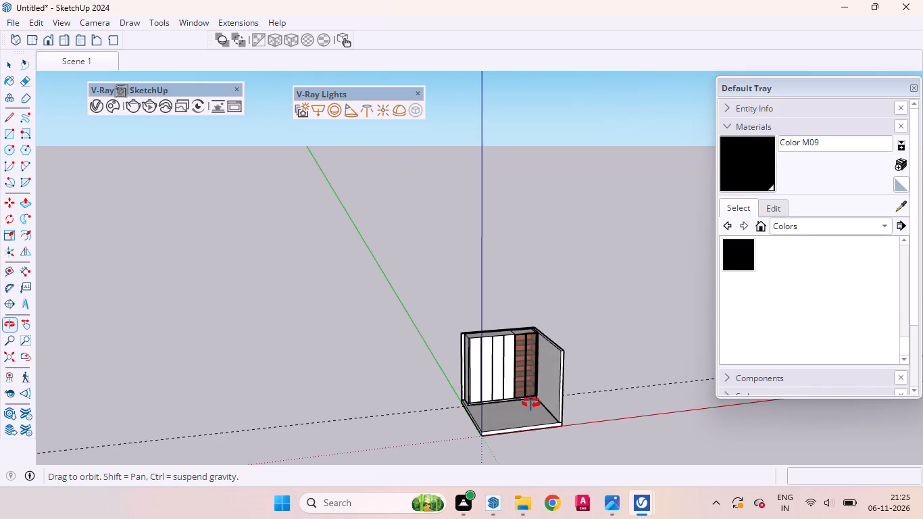
middle_click_drag(531, 403, 530, 402)
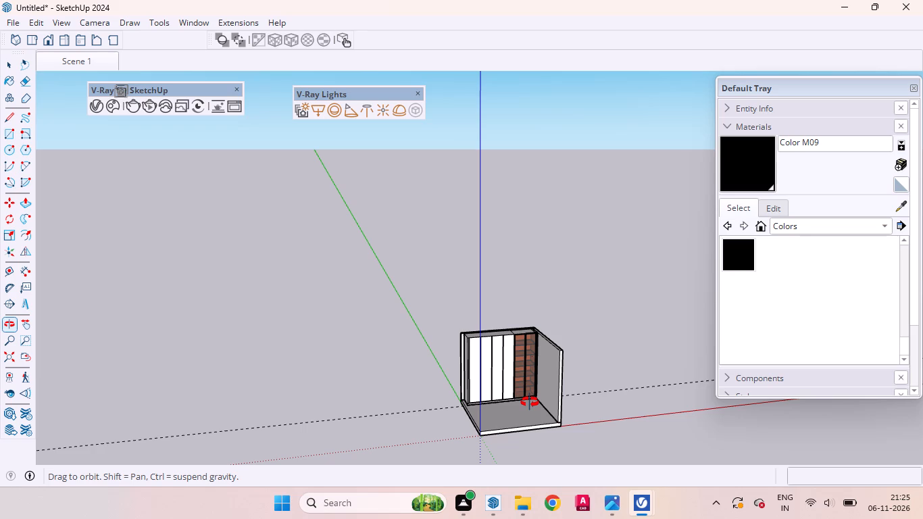
middle_click_drag(530, 402, 528, 403)
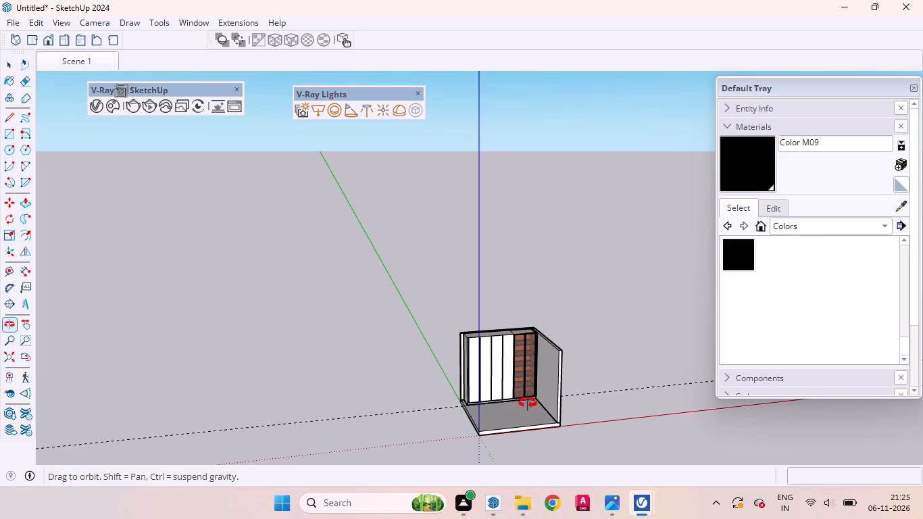
middle_click_drag(528, 403, 530, 404)
Delete the dashed guide line that runs along the base of the wardrobe.
scroll(531, 404, "down", 3)
middle_click_drag(530, 387, 563, 439)
scroll(563, 439, "up", 1)
scroll(526, 430, "down", 4)
left_click_drag(609, 394, 564, 343)
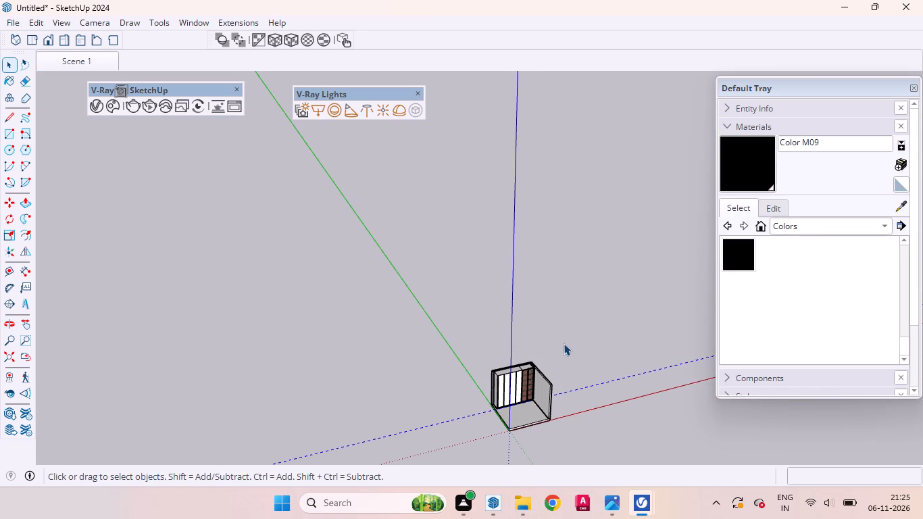
key("Delete")
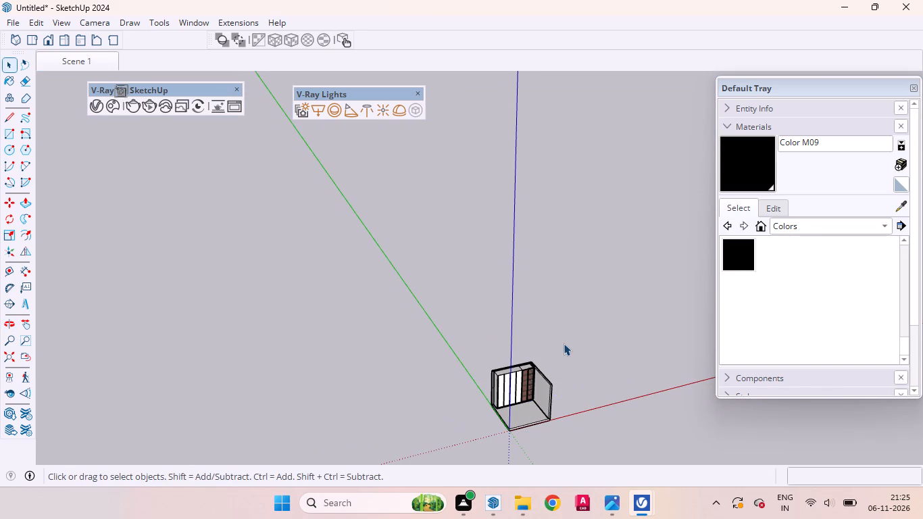
Review the room and wardrobe from a distance, from above and closer to the door fronts.
scroll(559, 345, "down", 3)
middle_click_drag(555, 365, 500, 337)
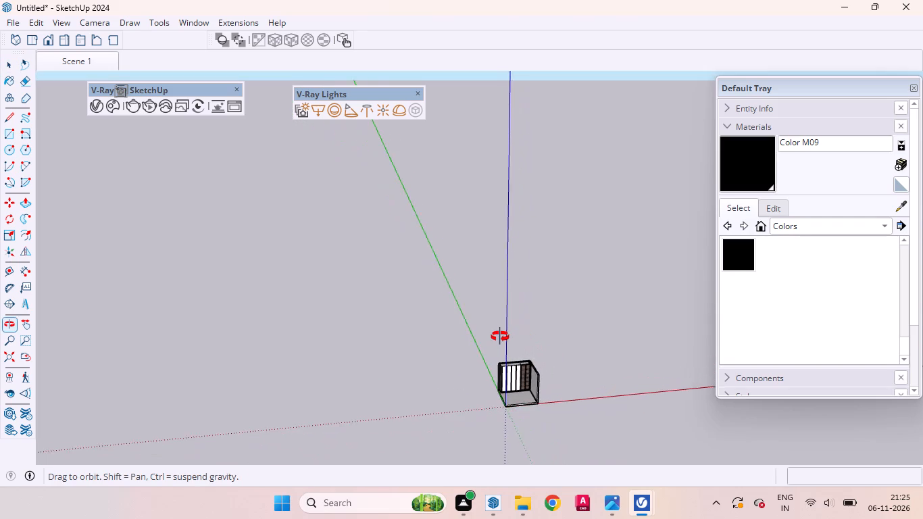
middle_click_drag(500, 337, 504, 341)
scroll(518, 343, "up", 3)
scroll(519, 343, "down", 4)
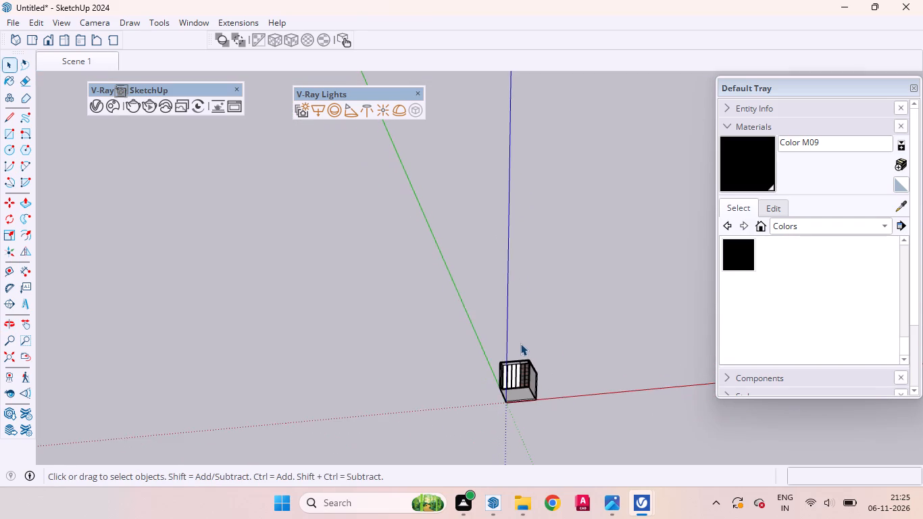
middle_click_drag(522, 355, 517, 426)
scroll(521, 401, "up", 7)
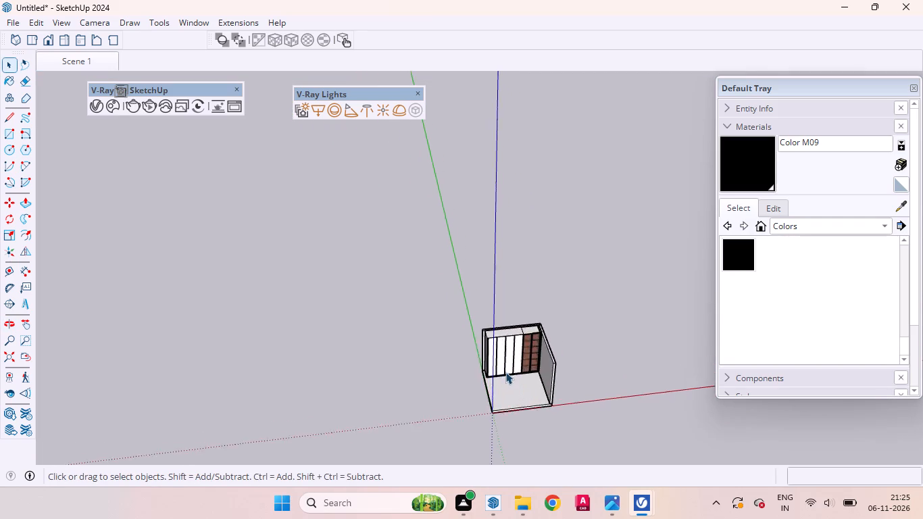
scroll(505, 372, "up", 9)
scroll(496, 343, "down", 1)
scroll(496, 343, "up", 2)
middle_click_drag(528, 389, 501, 374)
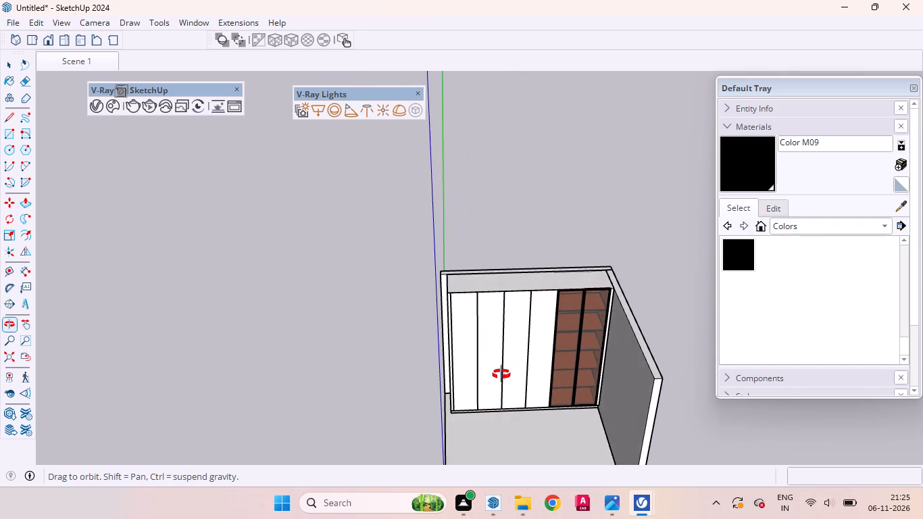
middle_click_drag(501, 374, 537, 370)
Open the wardrobe group for editing and select its white door faces one by one, ending with the door beside the glass doors.
scroll(537, 370, "up", 4)
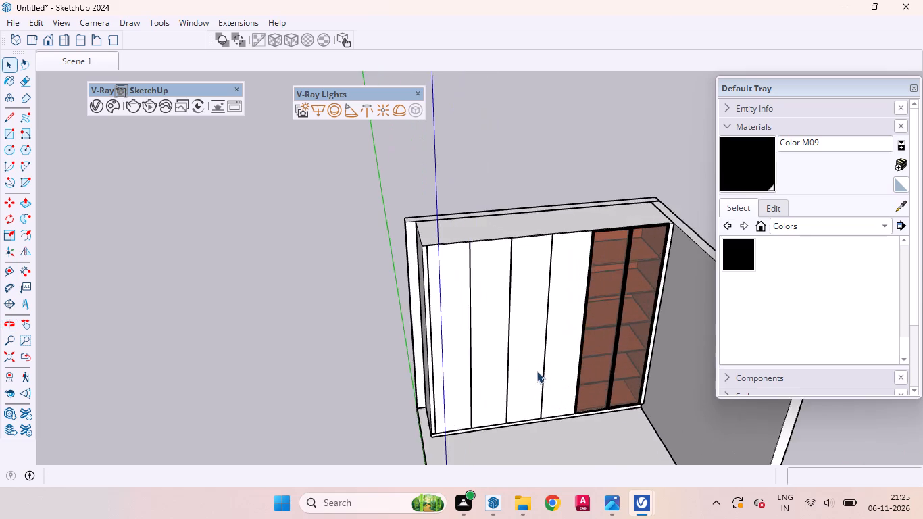
scroll(537, 371, "up", 3)
left_click(533, 366)
double_click(519, 353)
left_click(519, 353)
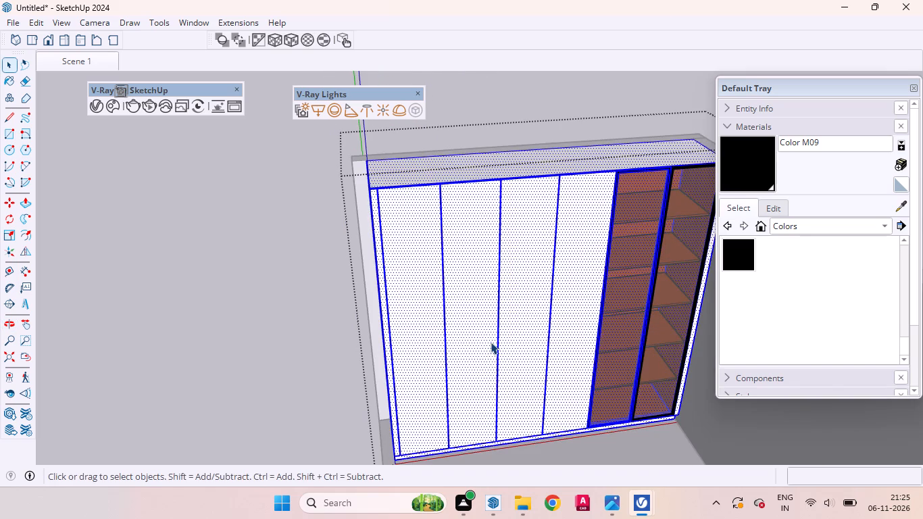
left_click(490, 341)
left_click(516, 346)
left_click(557, 346)
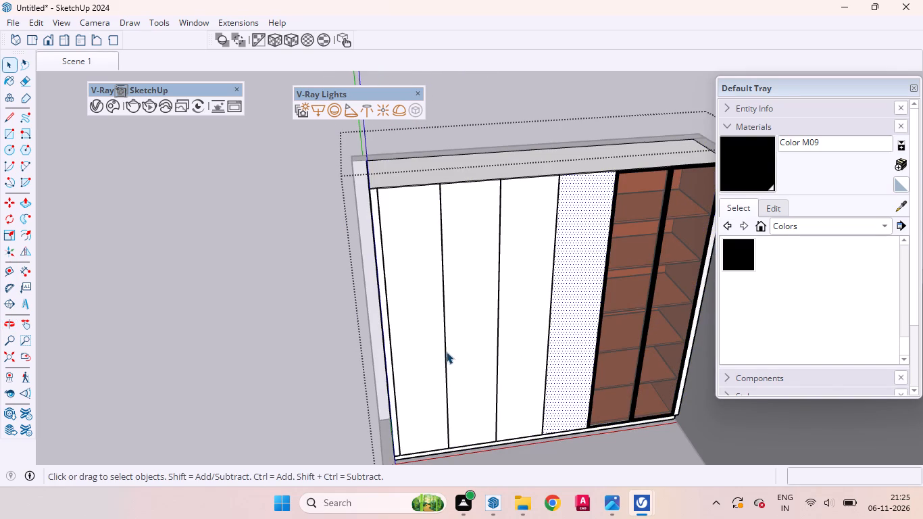
left_click(433, 348)
left_click(469, 351)
left_click(520, 351)
left_click(561, 351)
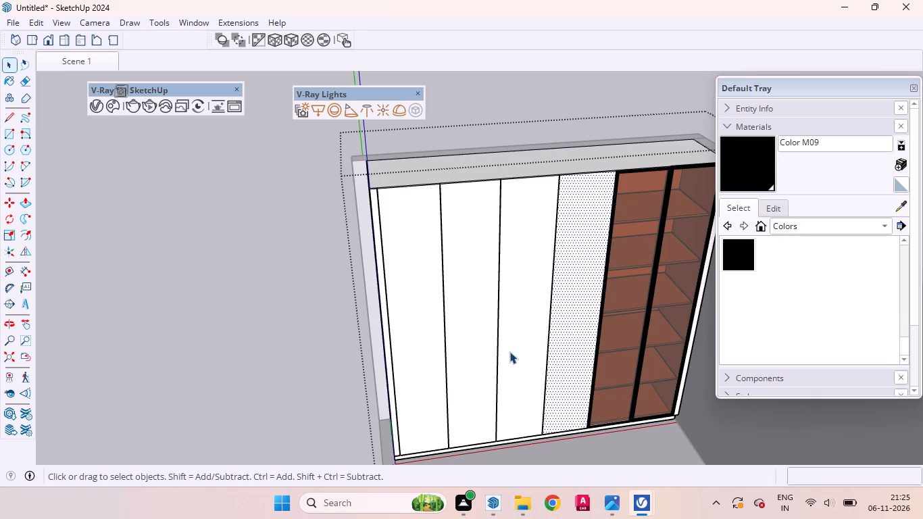
Examine the open wardrobe group within the room from several angles and distances, and close the group.
scroll(512, 354, "down", 2)
middle_click(509, 357)
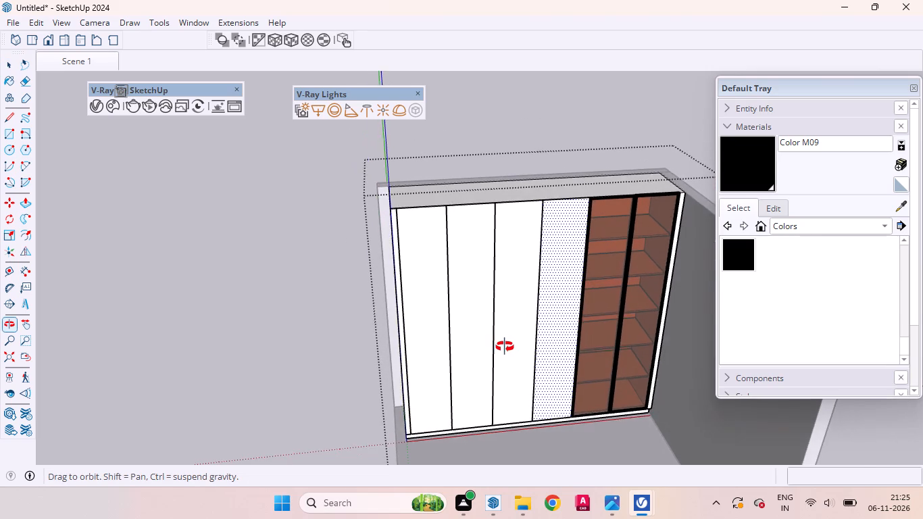
scroll(512, 351, "up", 1)
scroll(514, 357, "down", 1)
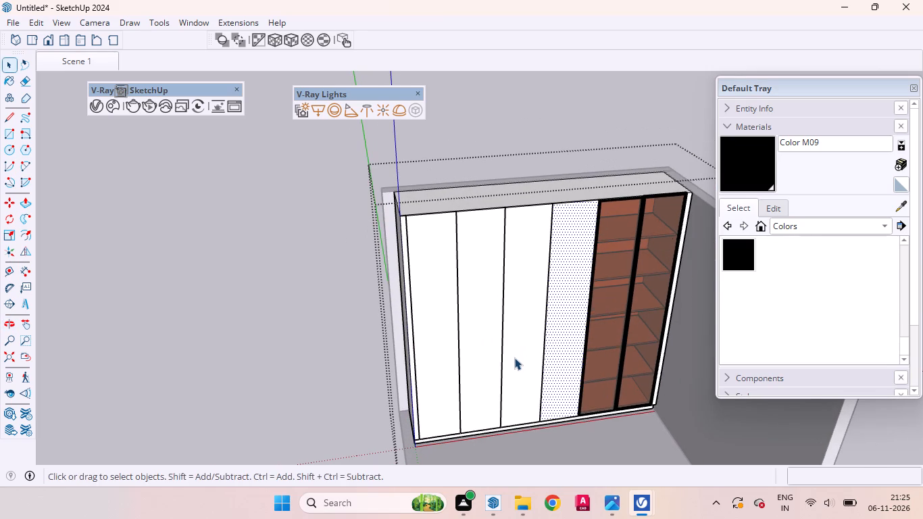
middle_click_drag(509, 355, 541, 371)
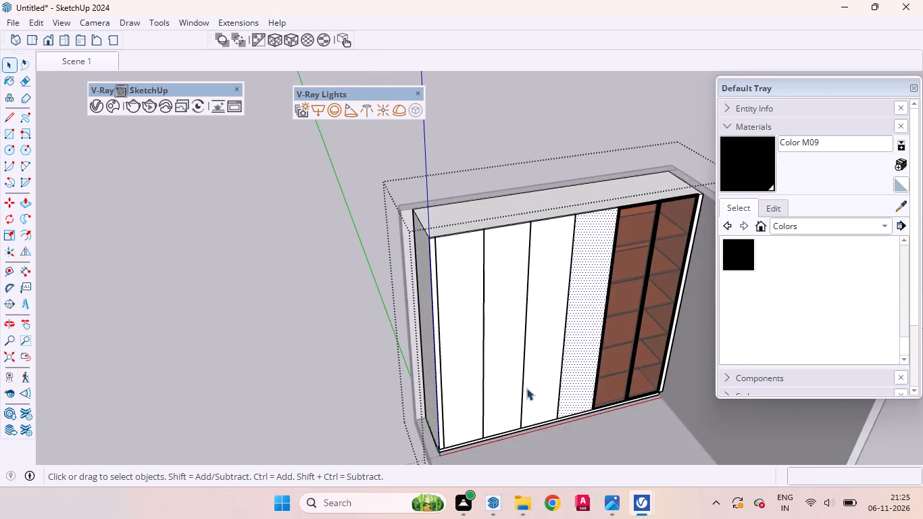
scroll(524, 391, "down", 5)
middle_click_drag(520, 388, 504, 362)
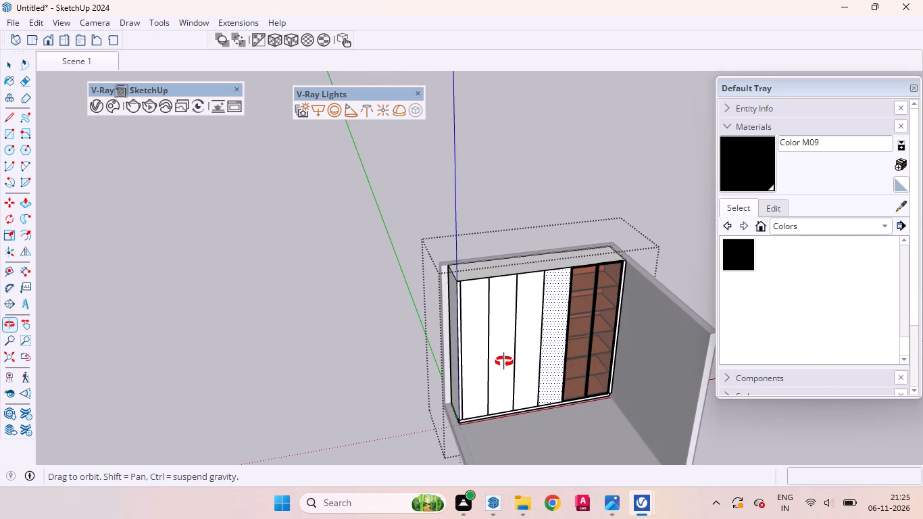
middle_click_drag(504, 362, 499, 356)
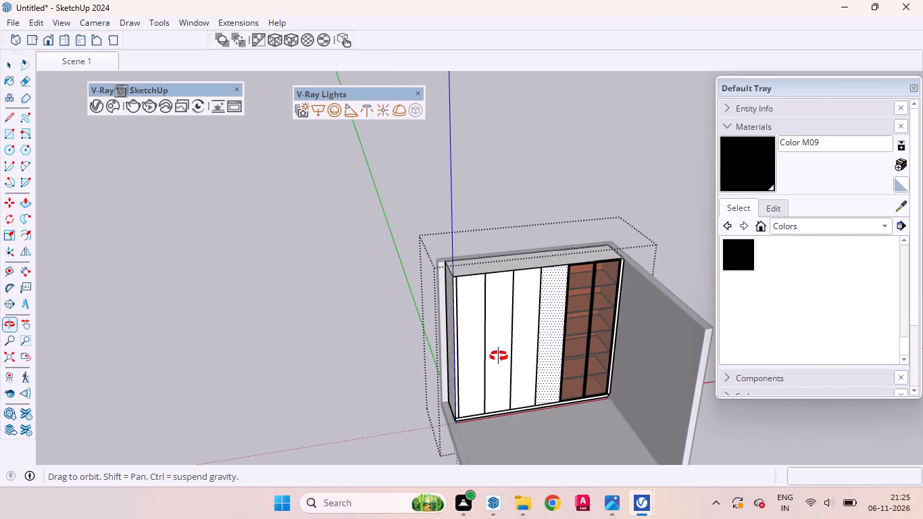
middle_click_drag(499, 356, 553, 323)
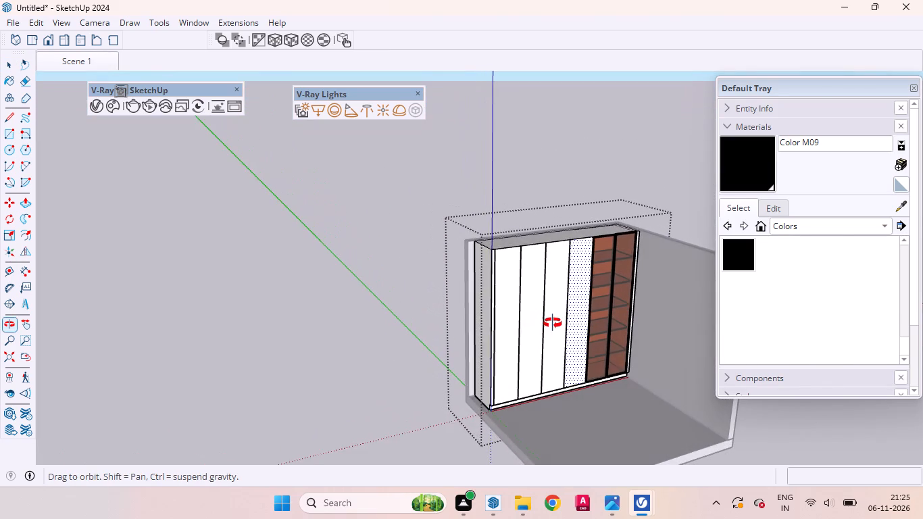
middle_click_drag(553, 323, 539, 319)
scroll(539, 319, "up", 1)
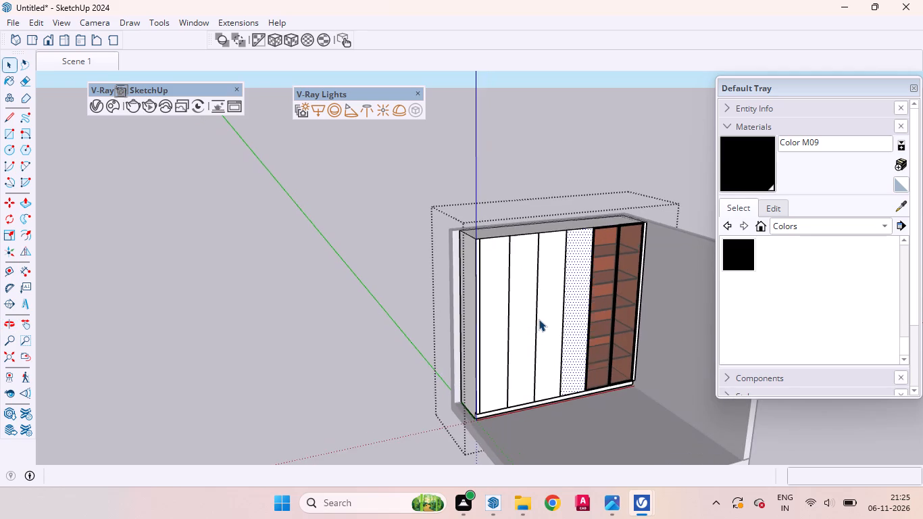
scroll(539, 319, "down", 5)
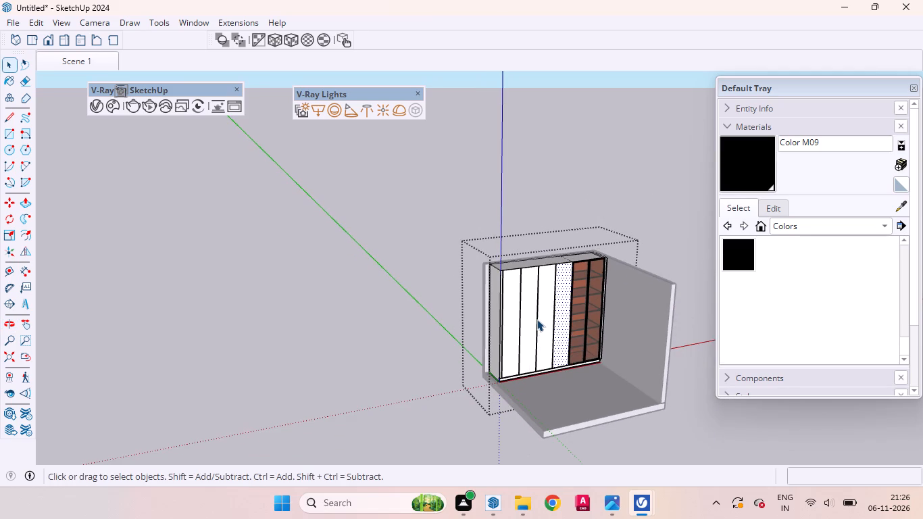
scroll(539, 321, "down", 3)
middle_click_drag(520, 330, 545, 332)
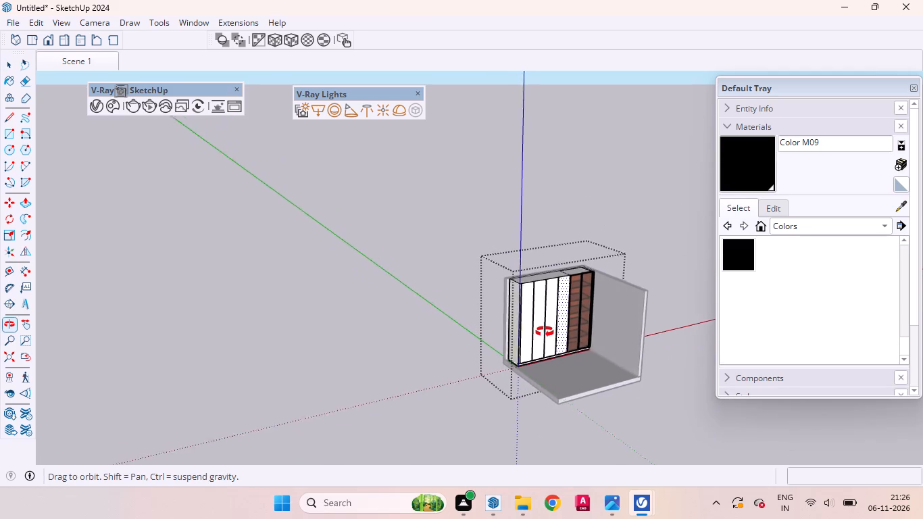
middle_click_drag(545, 332, 530, 324)
scroll(530, 324, "up", 1)
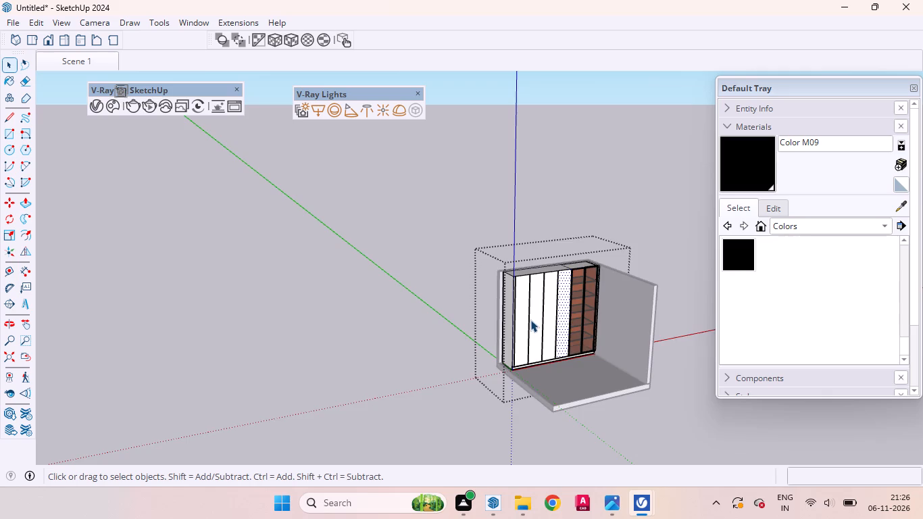
scroll(533, 310, "up", 3)
scroll(534, 301, "down", 6)
scroll(538, 361, "up", 9)
left_click(456, 403)
Examine the lower ends of the white doors, the gaps between them and the wardrobe base up close.
scroll(495, 339, "up", 2)
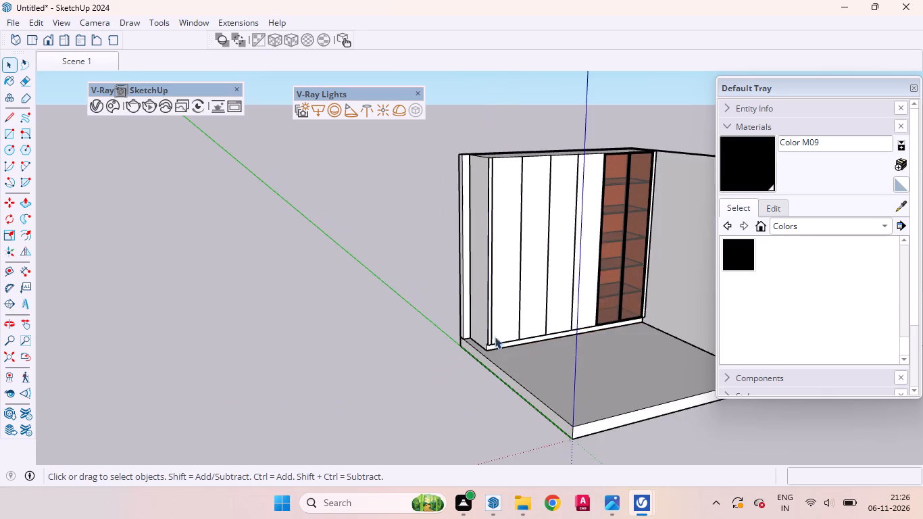
scroll(495, 337, "up", 6)
scroll(526, 283, "up", 1)
middle_click_drag(526, 285, 484, 314)
scroll(493, 343, "up", 8)
scroll(555, 320, "down", 4)
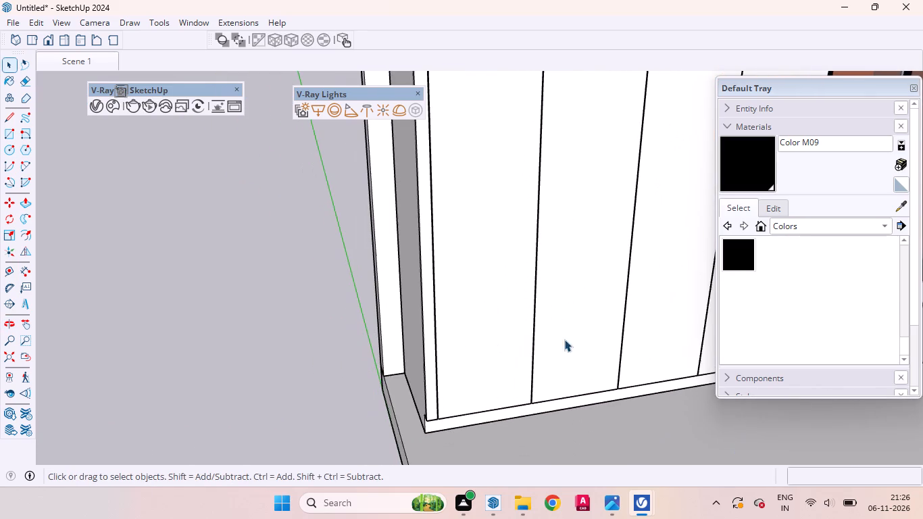
middle_click_drag(552, 380, 523, 383)
scroll(531, 375, "down", 2)
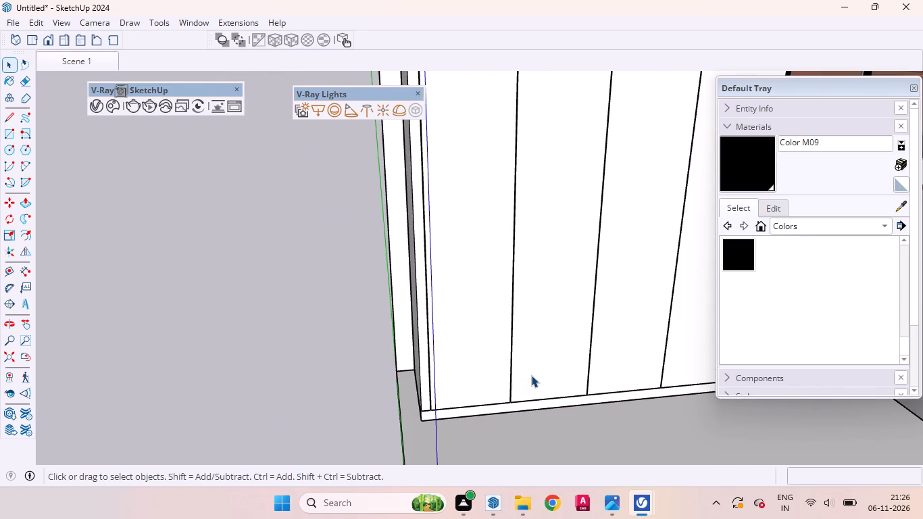
middle_click_drag(518, 372, 499, 366)
scroll(520, 370, "up", 3)
scroll(522, 371, "down", 1)
scroll(523, 371, "up", 1)
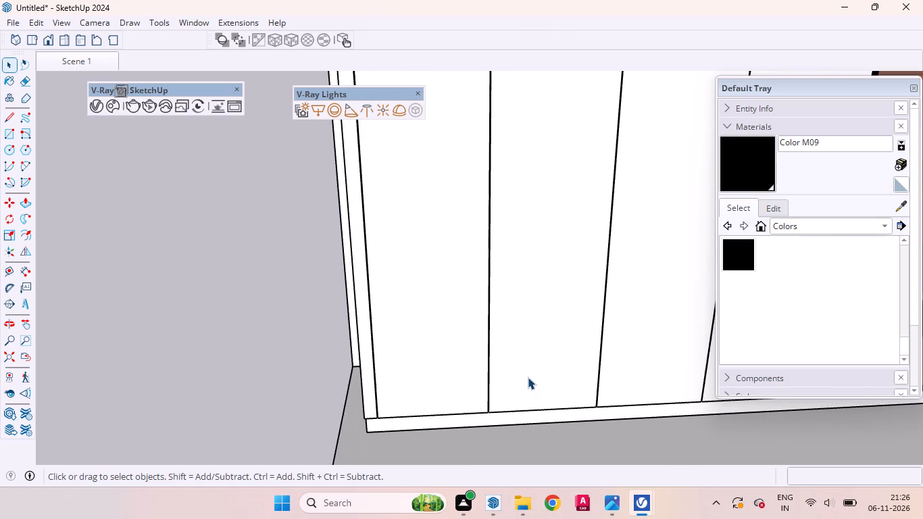
scroll(528, 377, "down", 1)
middle_click_drag(528, 377, 518, 376)
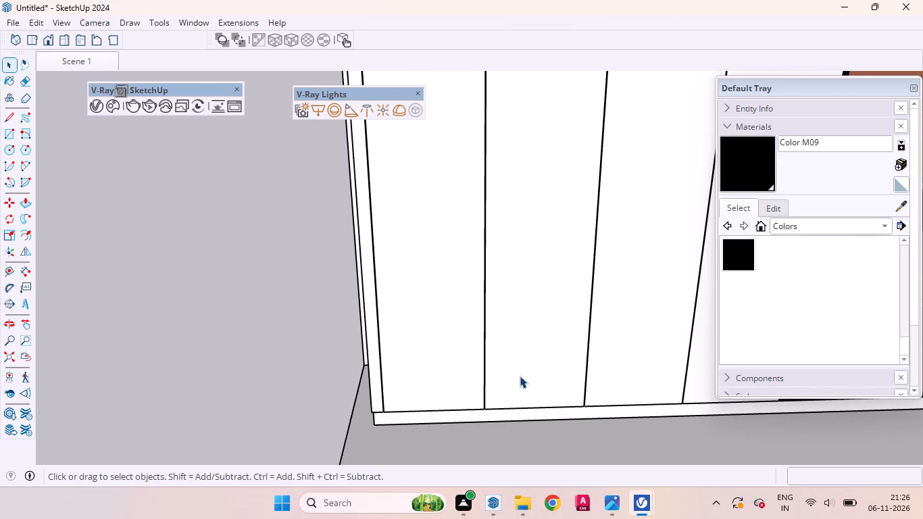
scroll(503, 395, "up", 12)
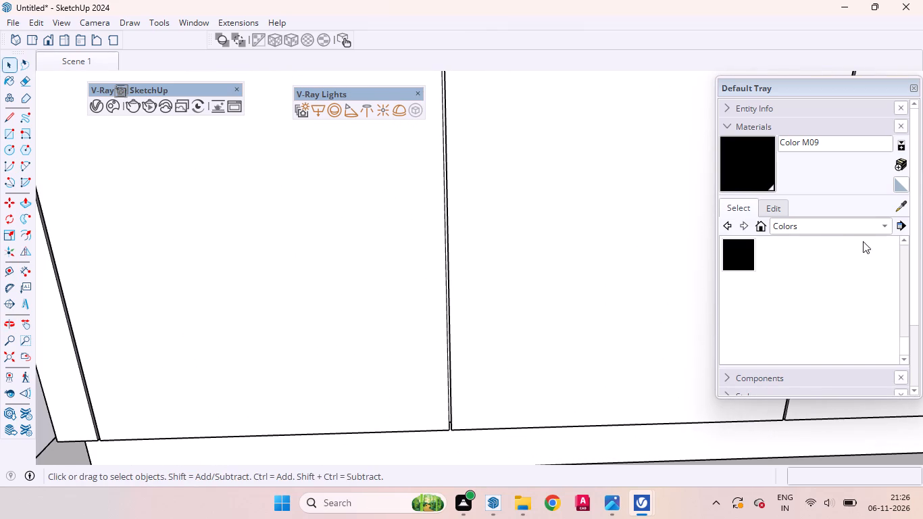
Browse the Colors-Named material collection down to its black swatches.
left_click(883, 222)
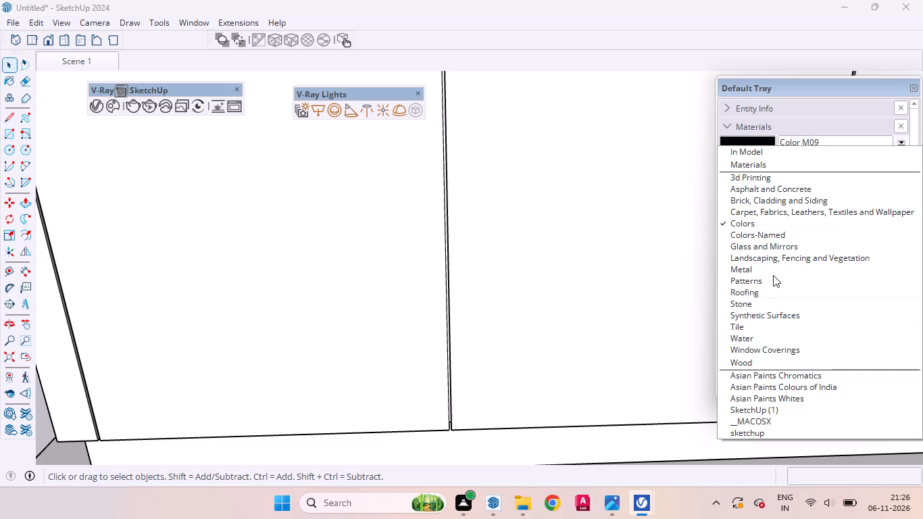
left_click(770, 239)
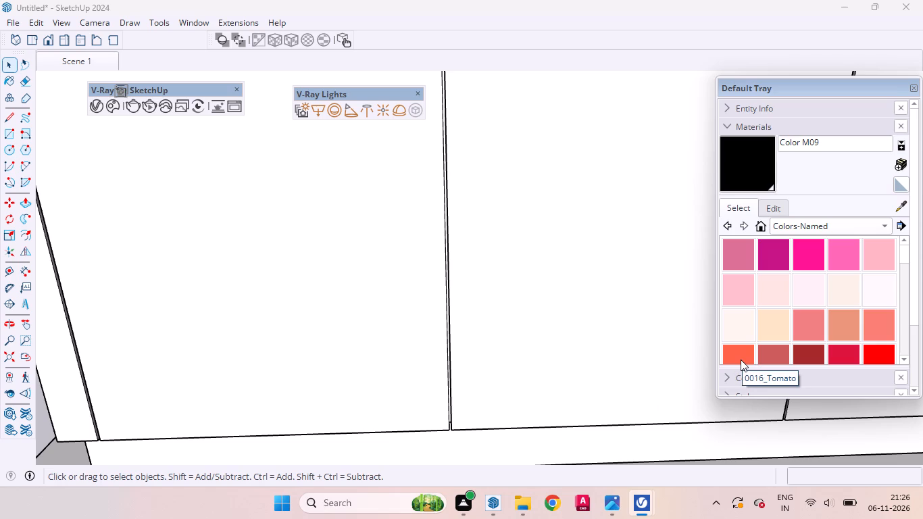
scroll(797, 309, "down", 14)
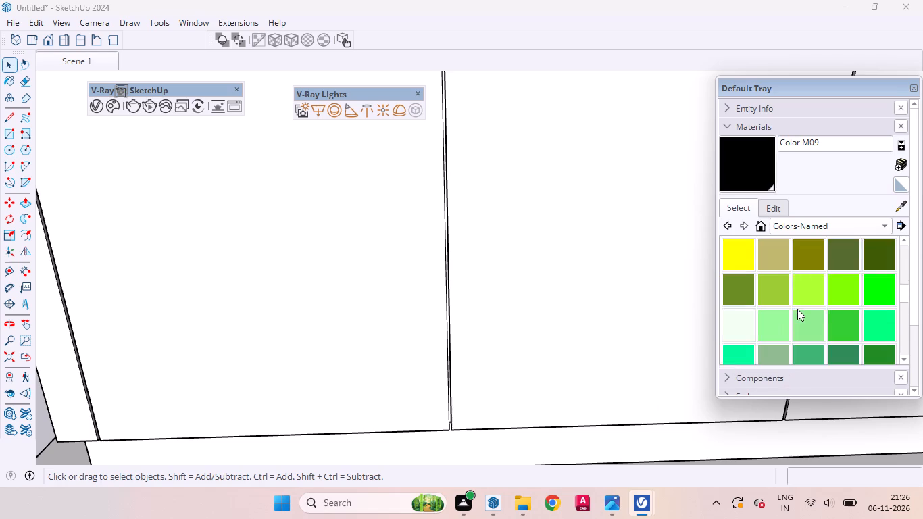
scroll(797, 309, "down", 14)
scroll(797, 309, "up", 1)
scroll(797, 309, "down", 8)
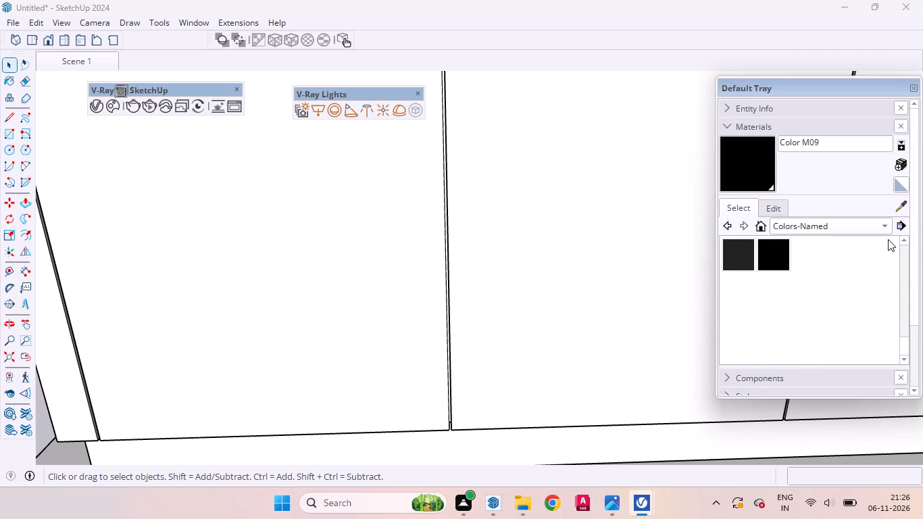
Bring up the Asian Paints Chromatics material collection, lengthen the tray and look through the pink, purple and blue swatches.
left_click(886, 232)
left_click(758, 360)
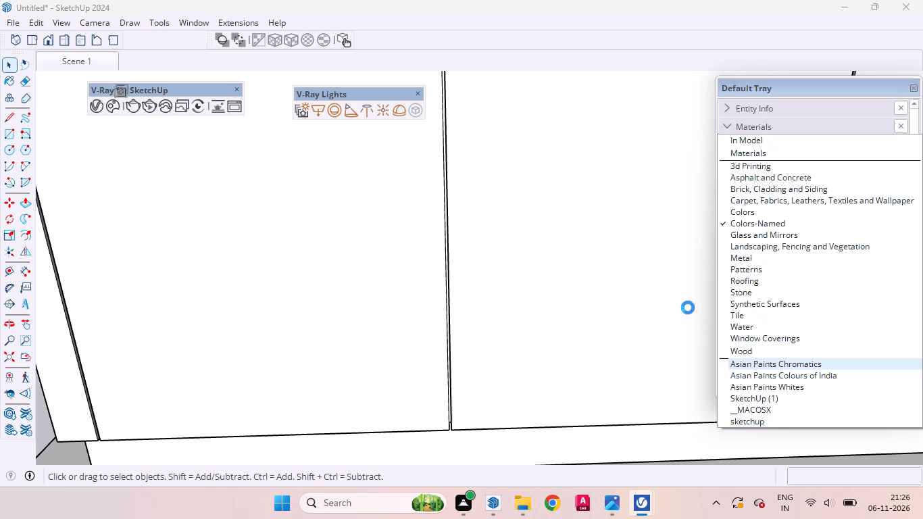
scroll(734, 357, "up", 1)
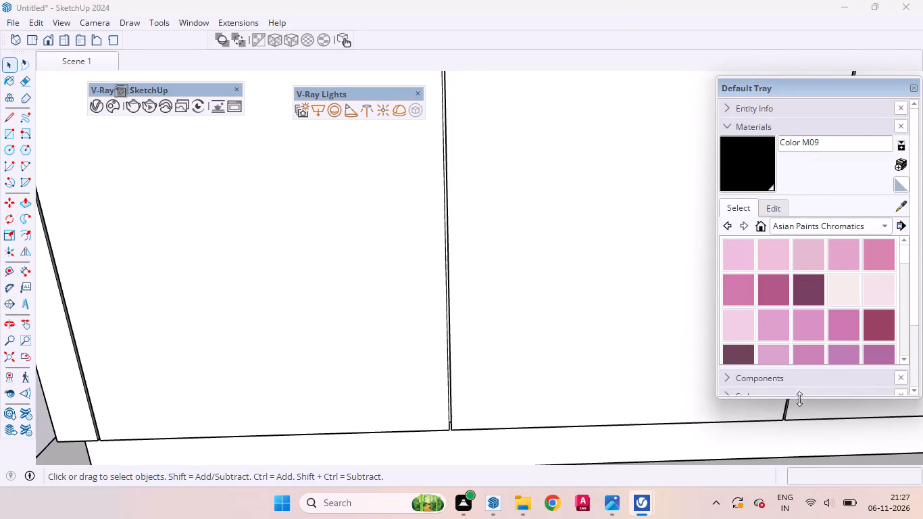
left_click_drag(797, 395, 799, 420)
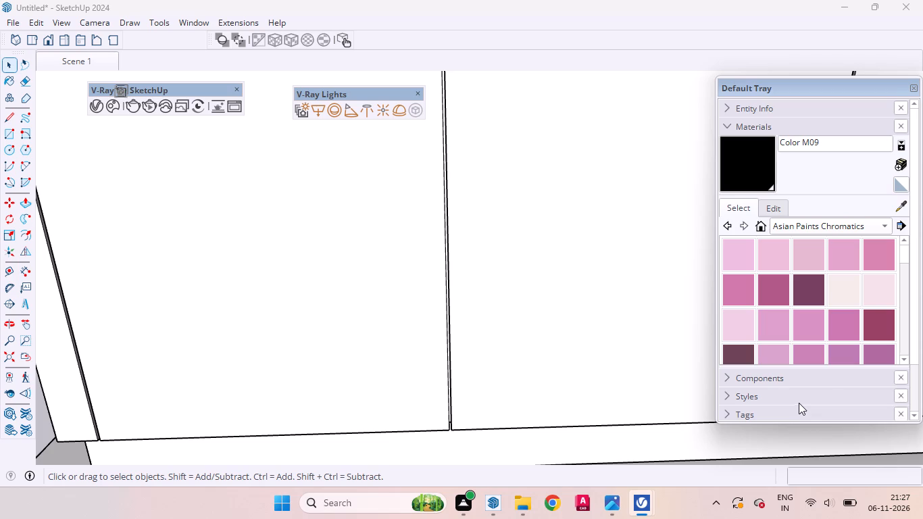
scroll(851, 354, "down", 2)
scroll(809, 310, "down", 9)
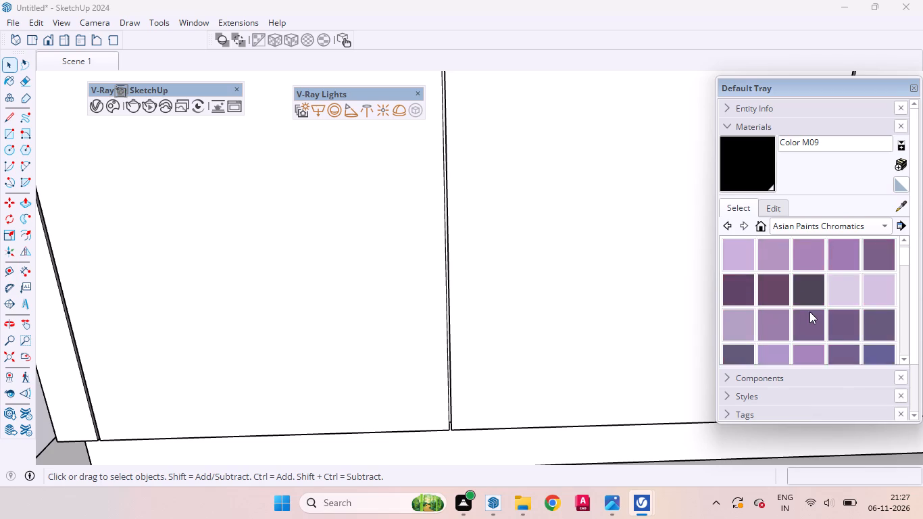
scroll(809, 312, "down", 8)
scroll(809, 313, "up", 1)
scroll(809, 313, "down", 11)
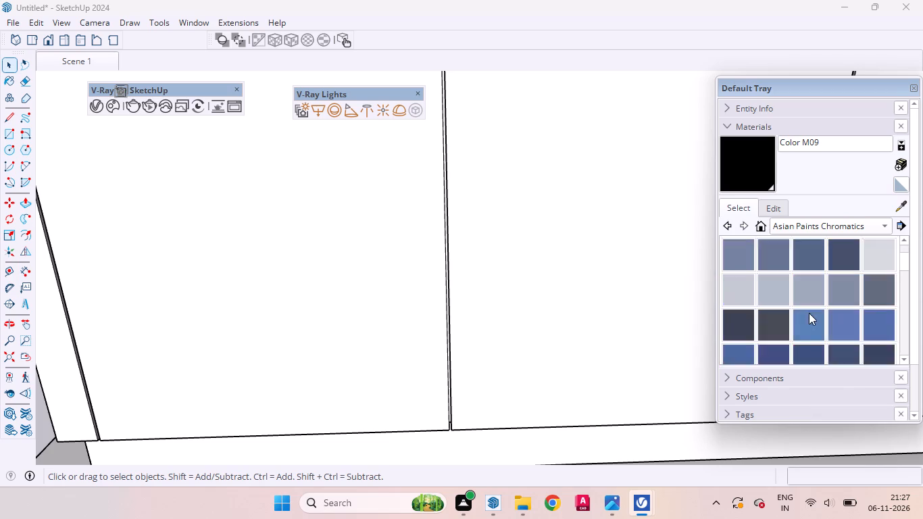
scroll(809, 313, "down", 8)
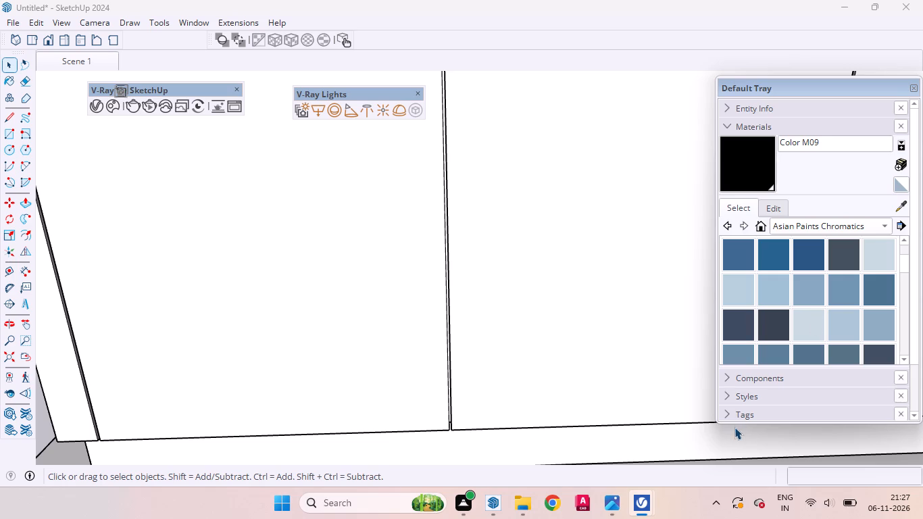
Examine the wardrobe doors up close and the whole wardrobe from farther back in the room.
scroll(700, 467, "down", 1)
scroll(711, 353, "up", 1)
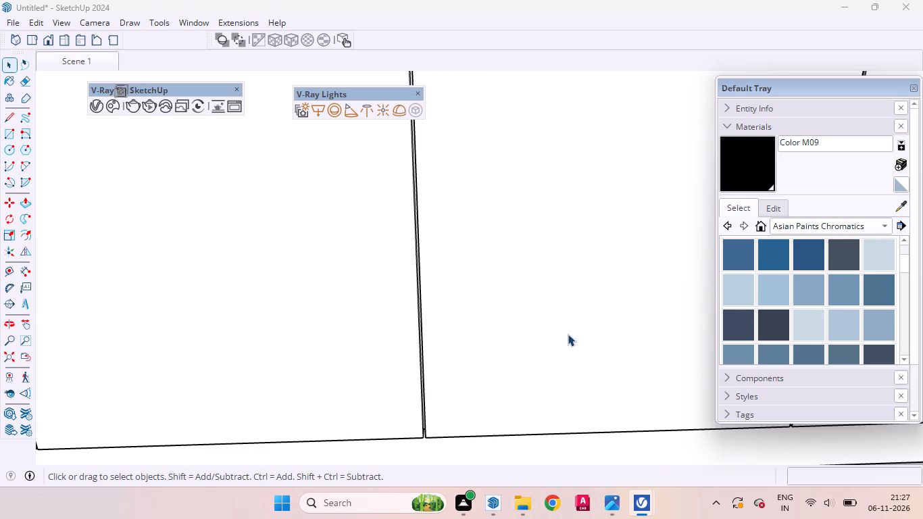
scroll(568, 334, "down", 17)
scroll(574, 332, "up", 3)
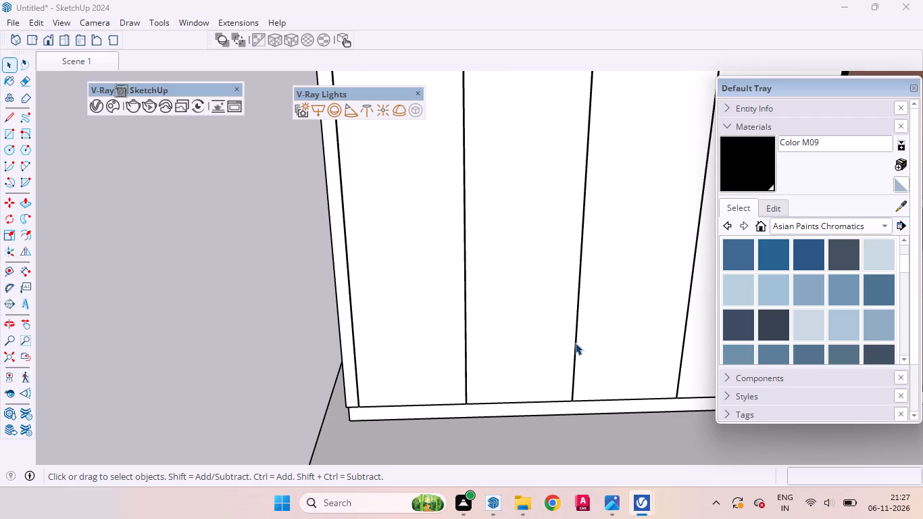
scroll(543, 298, "down", 3)
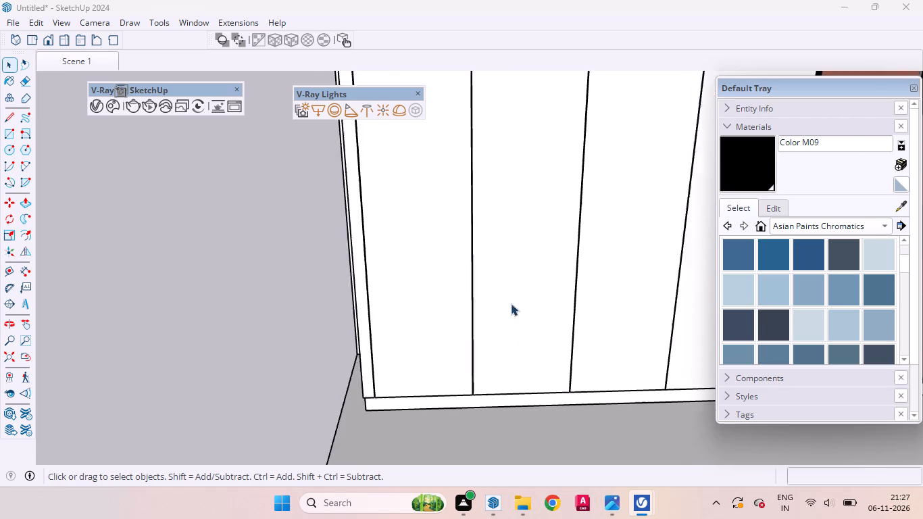
scroll(511, 303, "down", 7)
middle_click_drag(480, 305, 445, 321)
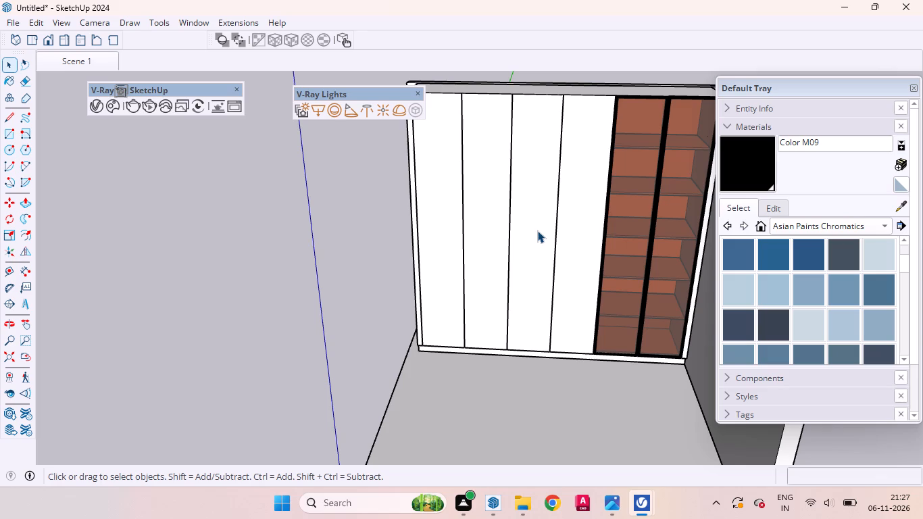
scroll(537, 231, "down", 1)
middle_click_drag(534, 235, 546, 228)
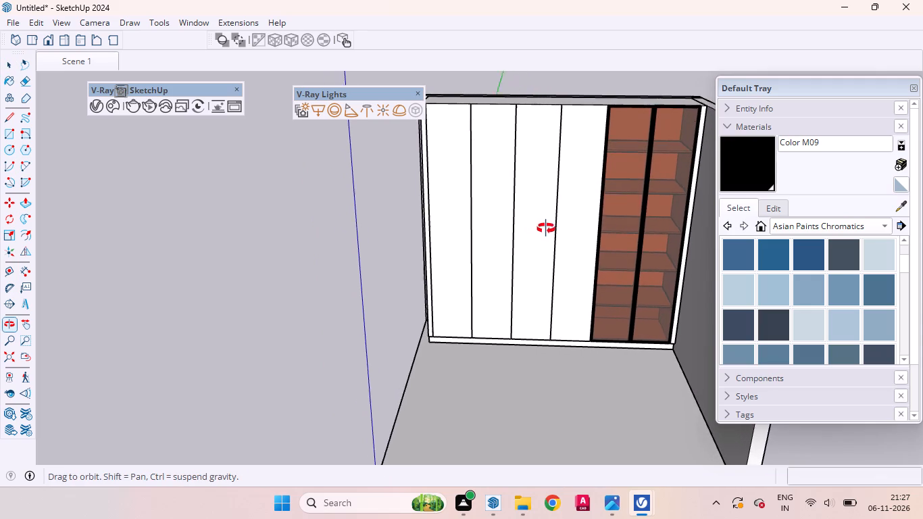
middle_click_drag(546, 228, 543, 271)
scroll(543, 268, "down", 5)
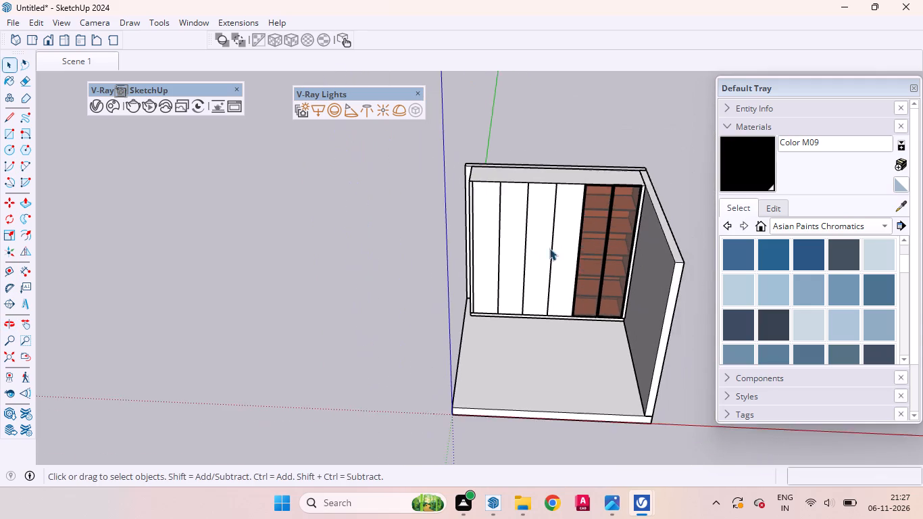
Open the wardrobe group for editing and select all the connected geometry of its doors and carcass.
scroll(543, 215, "up", 2)
scroll(543, 214, "down", 2)
scroll(543, 212, "up", 6)
left_click(514, 259)
triple_click(510, 264)
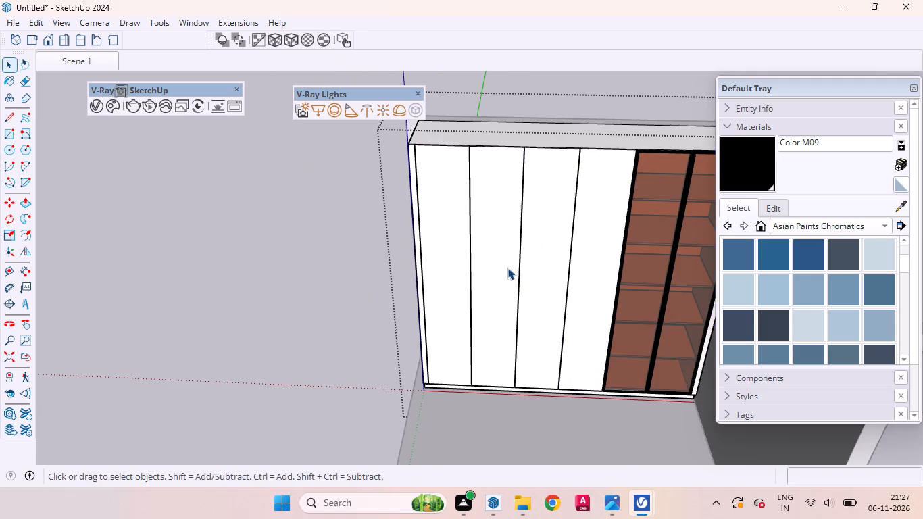
left_click(507, 270)
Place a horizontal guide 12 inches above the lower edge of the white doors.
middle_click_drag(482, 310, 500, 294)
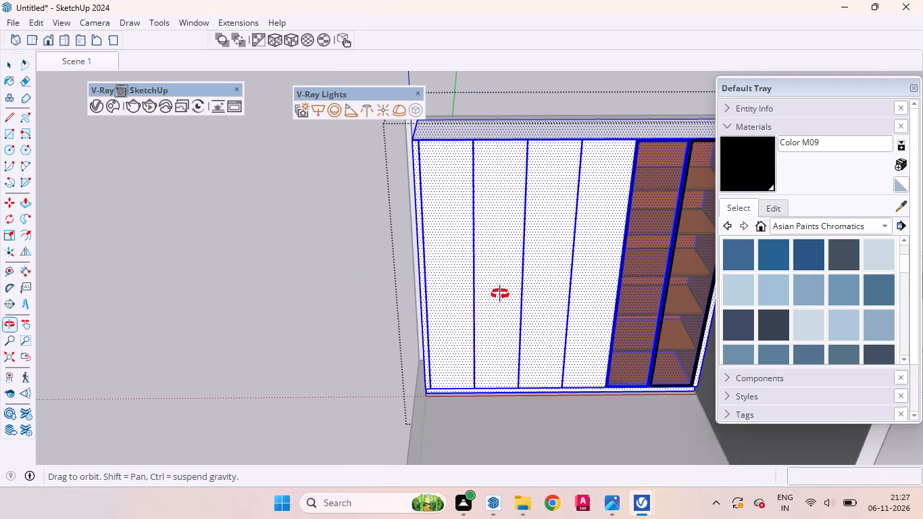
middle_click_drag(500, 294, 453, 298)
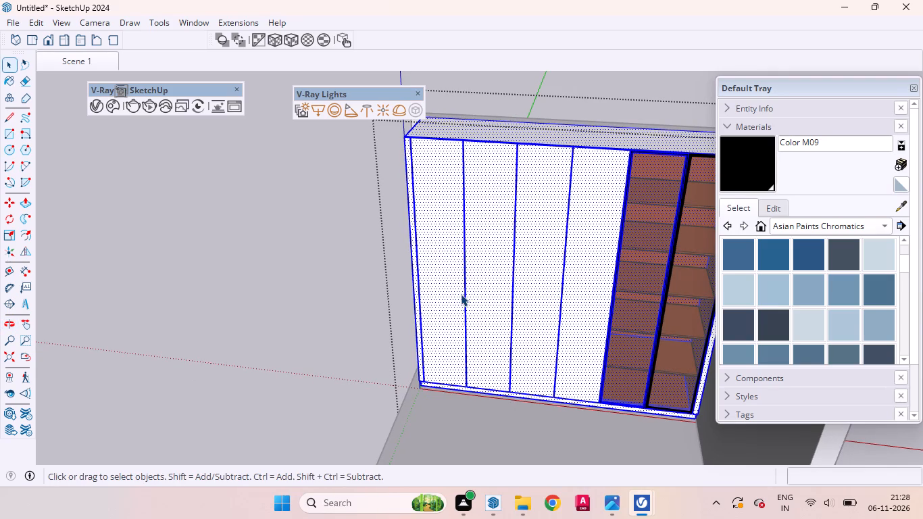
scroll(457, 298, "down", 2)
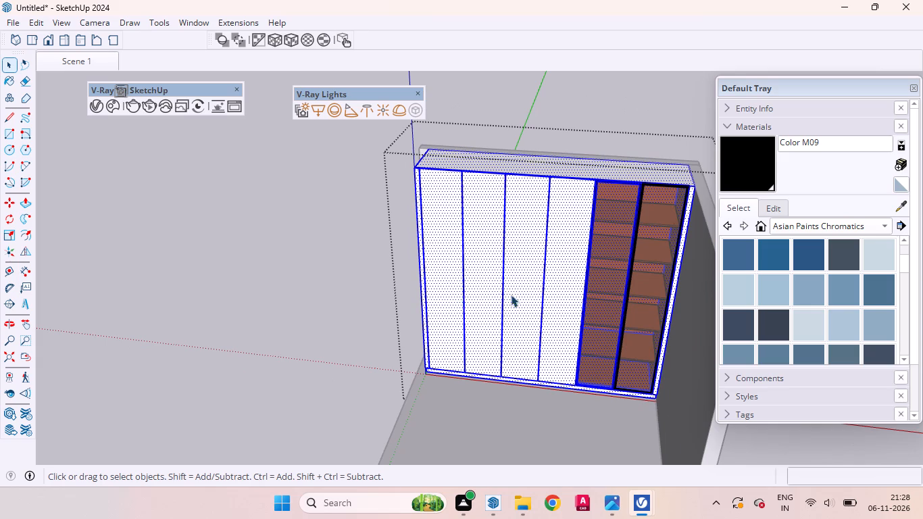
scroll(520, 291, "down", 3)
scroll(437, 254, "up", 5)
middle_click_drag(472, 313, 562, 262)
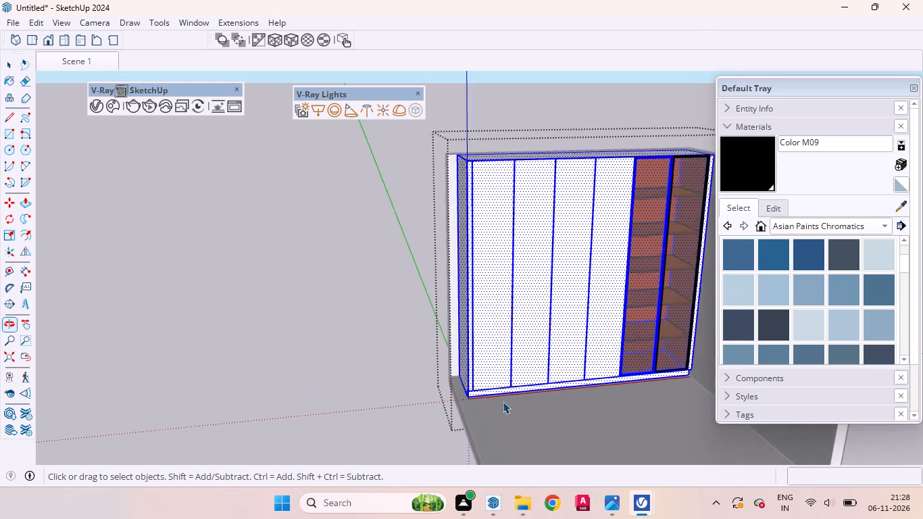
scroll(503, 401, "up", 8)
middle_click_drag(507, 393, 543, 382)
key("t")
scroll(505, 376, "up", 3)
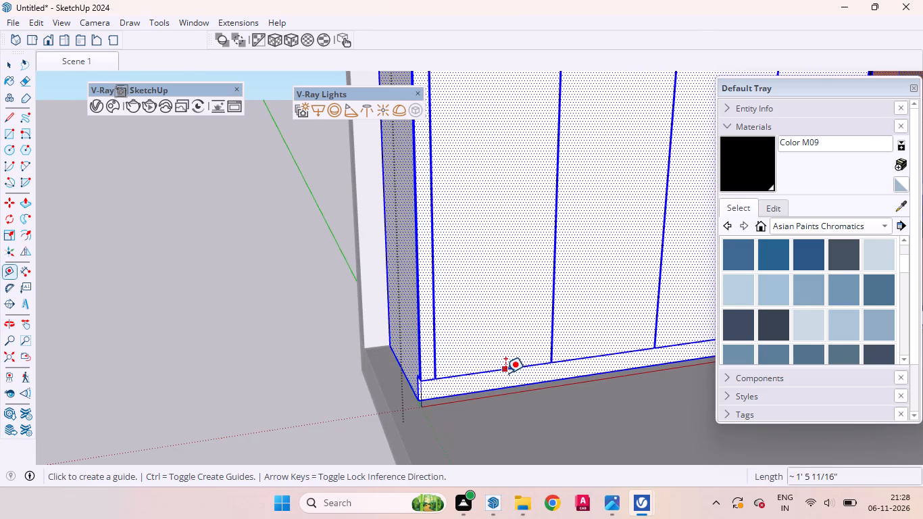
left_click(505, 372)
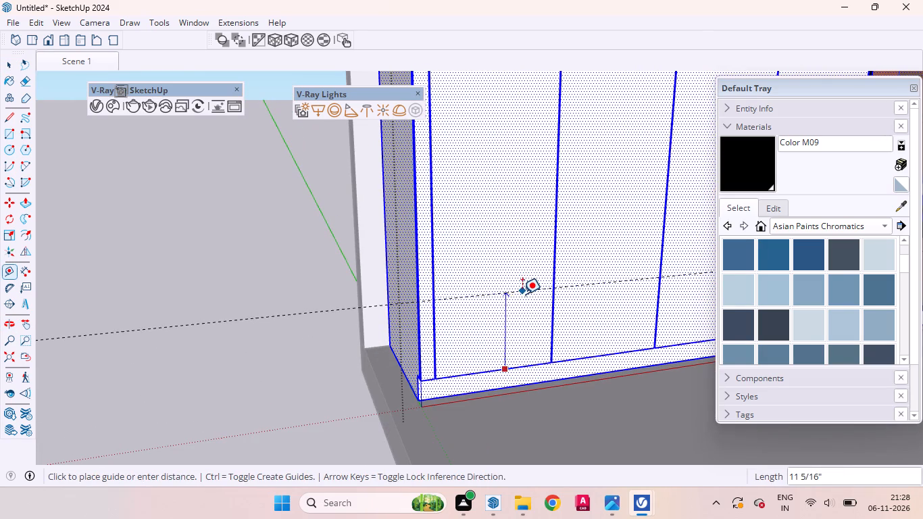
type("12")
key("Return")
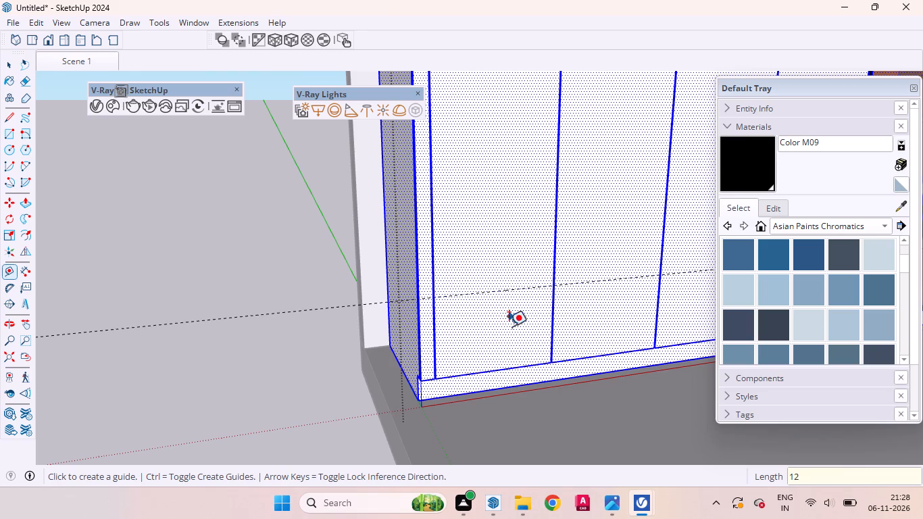
Place a horizontal guide 8 inches above the lower edge of the white doors.
left_click(508, 370)
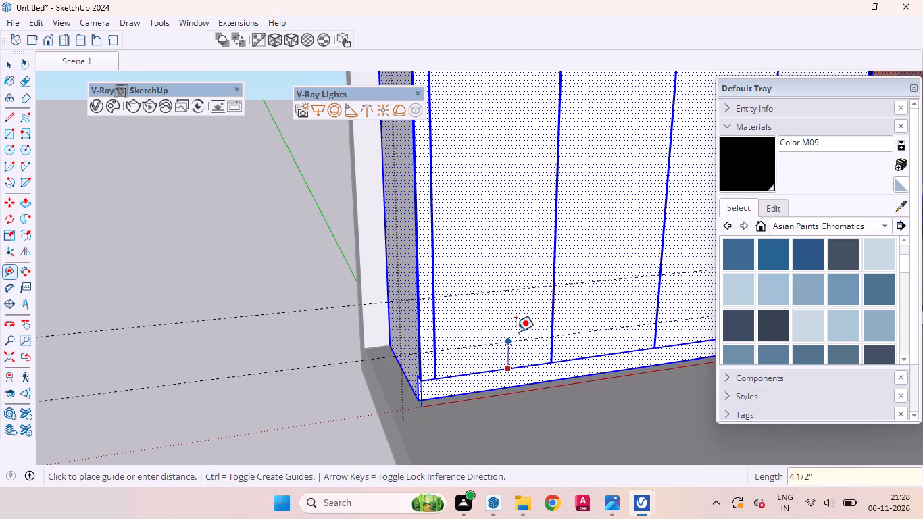
key("8")
key("Return")
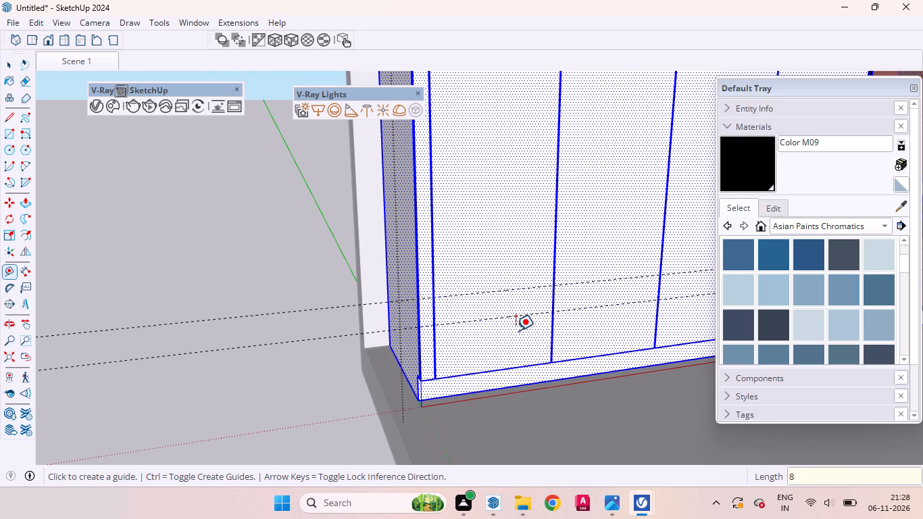
Place another horizontal guide 4 feet above the 8-inch guide across the wardrobe doors.
left_click(518, 313)
scroll(507, 193, "down", 2)
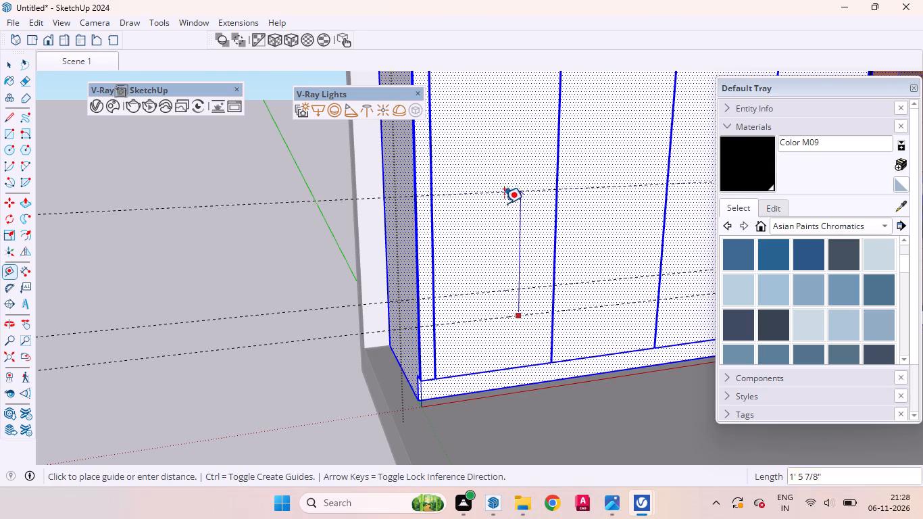
scroll(504, 203, "down", 13)
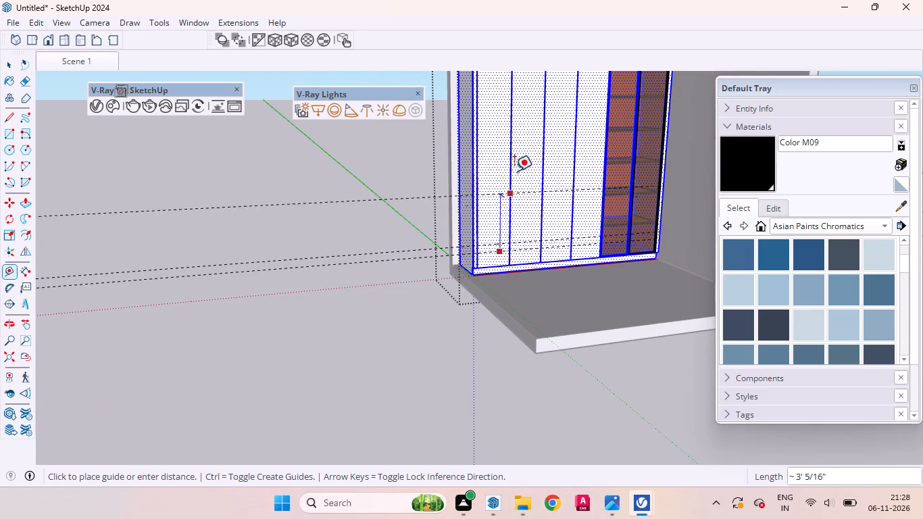
scroll(498, 206, "down", 4)
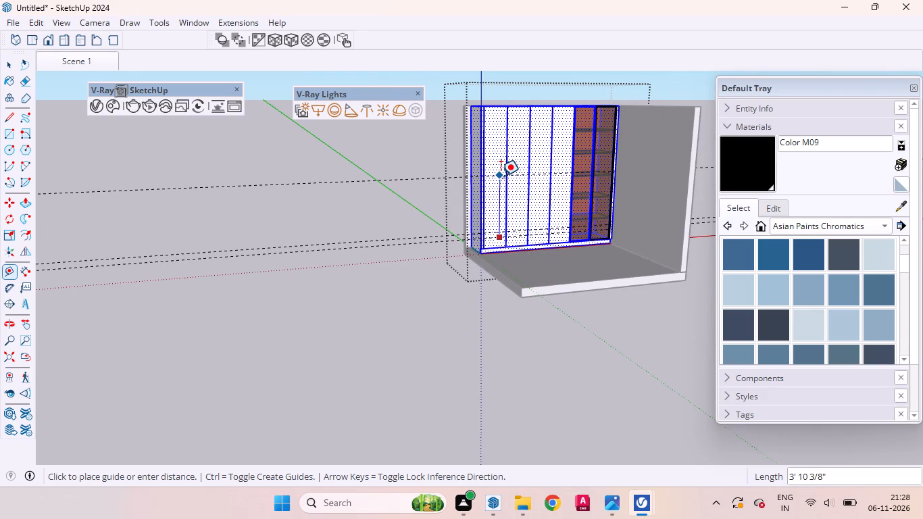
type("4'")
key("Return")
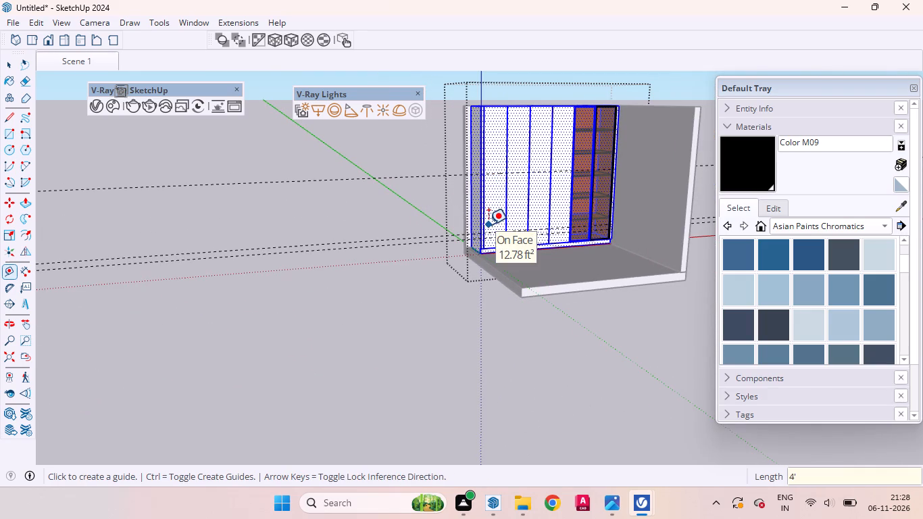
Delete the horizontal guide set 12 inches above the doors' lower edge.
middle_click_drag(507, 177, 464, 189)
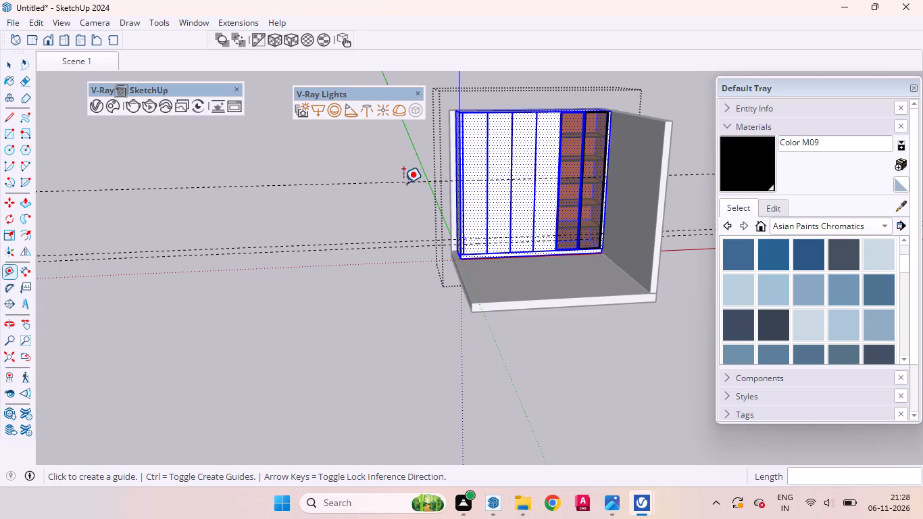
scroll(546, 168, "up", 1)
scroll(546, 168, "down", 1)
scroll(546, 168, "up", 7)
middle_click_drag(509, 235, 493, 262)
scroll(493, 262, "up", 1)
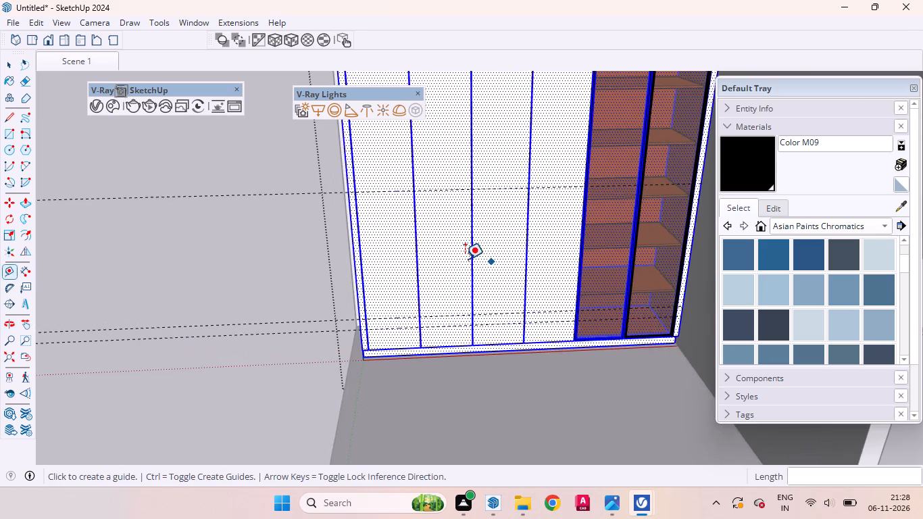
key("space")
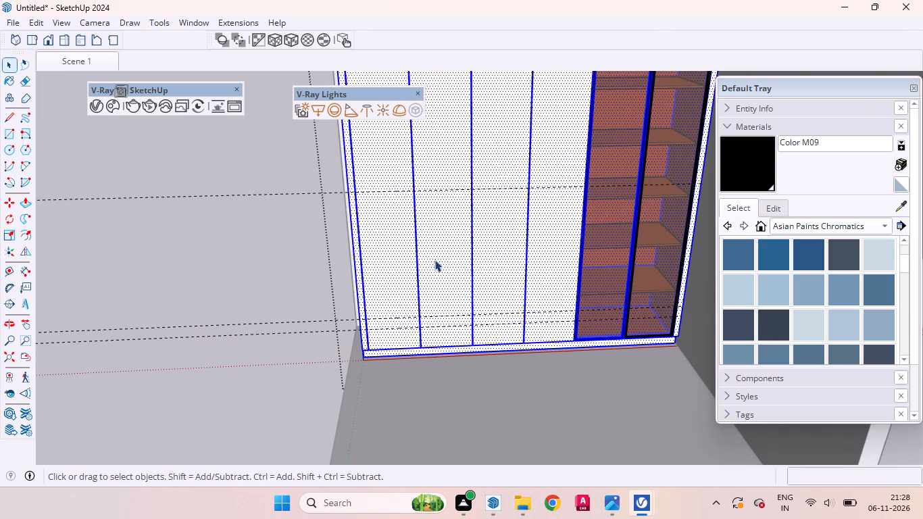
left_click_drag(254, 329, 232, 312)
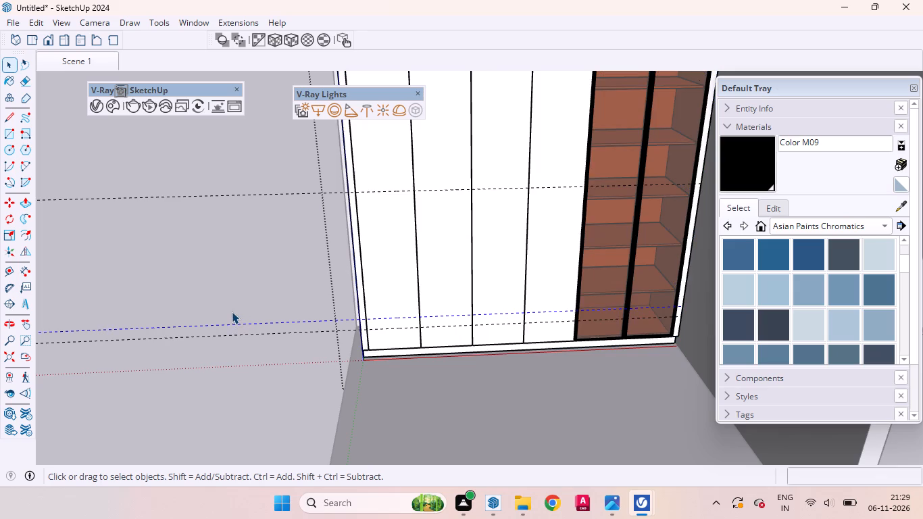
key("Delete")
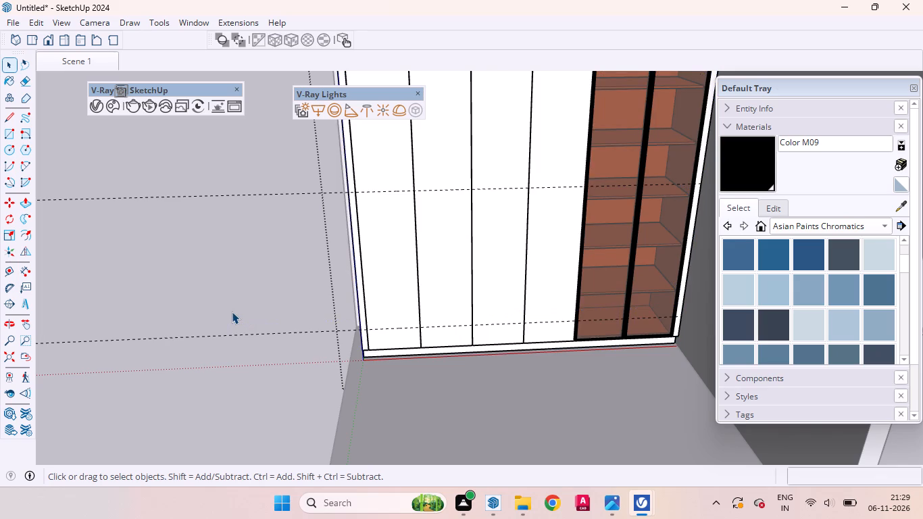
Select the front face of the second white door from the left and examine its edges and the guides crossing it.
scroll(243, 304, "down", 2)
left_click(397, 278)
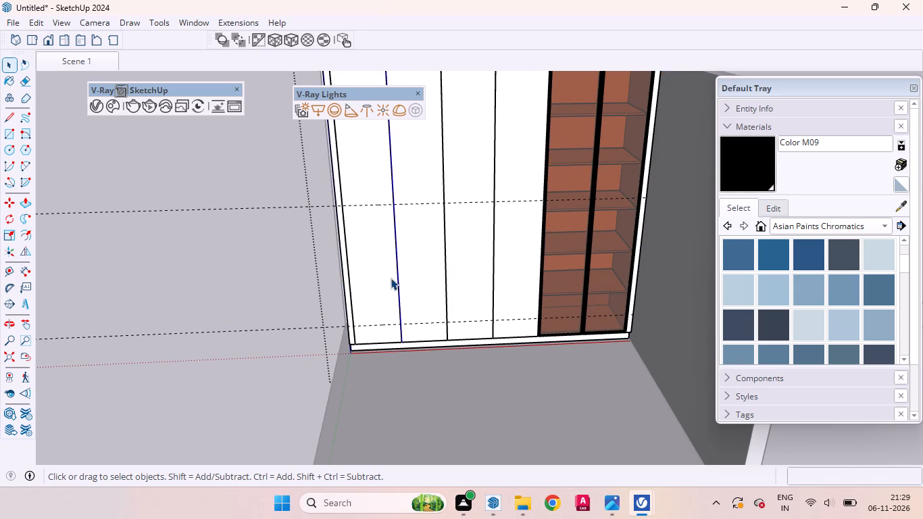
left_click(390, 278)
left_click(383, 274)
left_click(420, 266)
scroll(401, 214, "down", 1)
scroll(401, 214, "up", 6)
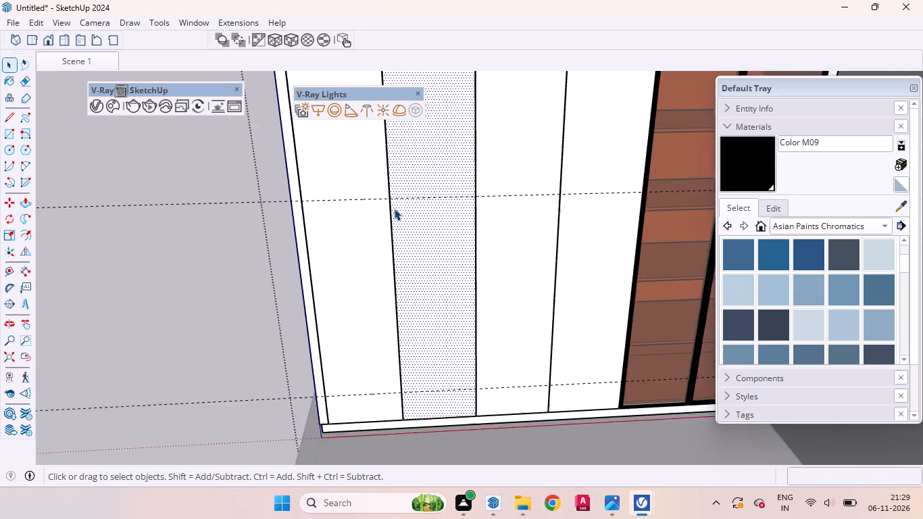
scroll(394, 208, "up", 12)
middle_click_drag(446, 230, 615, 339)
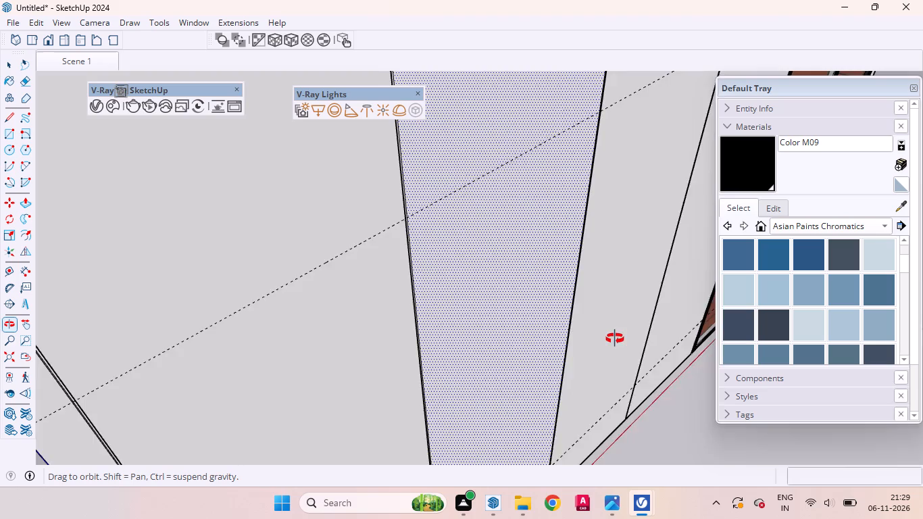
middle_click_drag(615, 339, 441, 291)
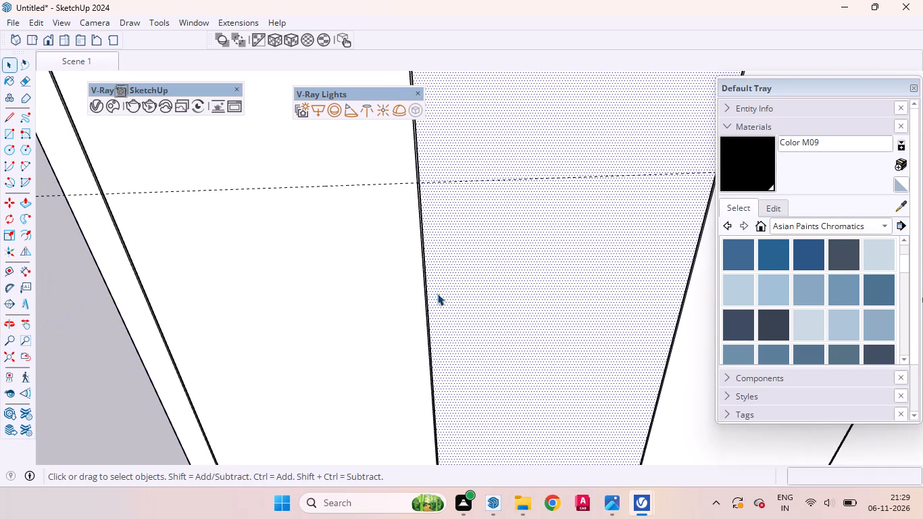
scroll(410, 271, "up", 5)
scroll(425, 255, "down", 12)
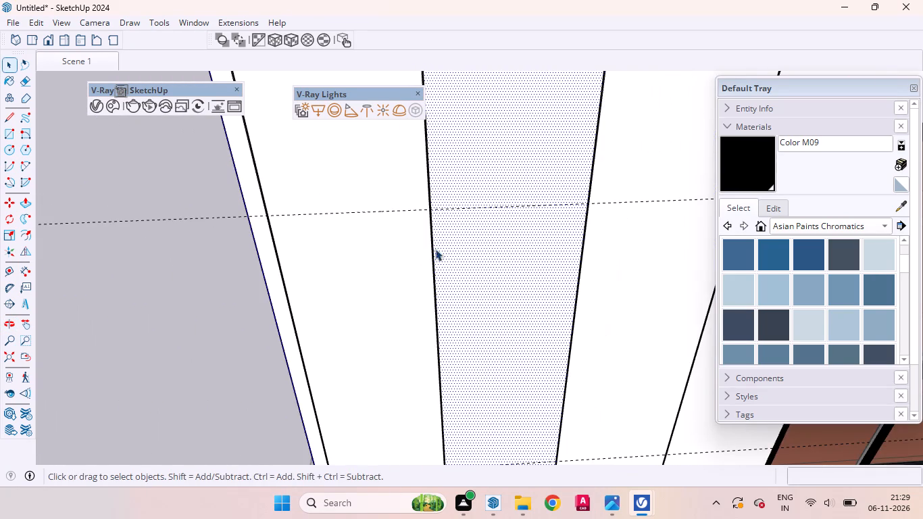
middle_click_drag(431, 250, 411, 220)
scroll(420, 255, "up", 1)
scroll(420, 255, "down", 8)
middle_click_drag(428, 238, 429, 227)
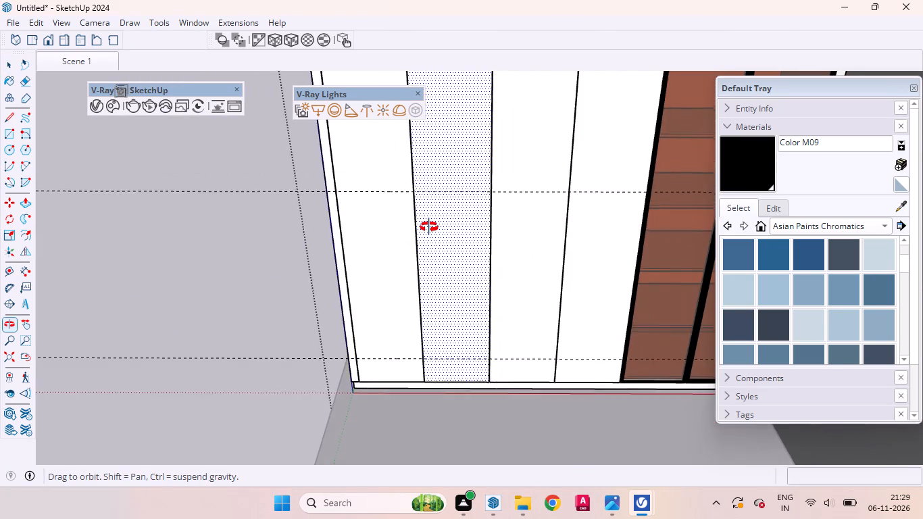
middle_click_drag(429, 227, 472, 215)
scroll(467, 219, "up", 2)
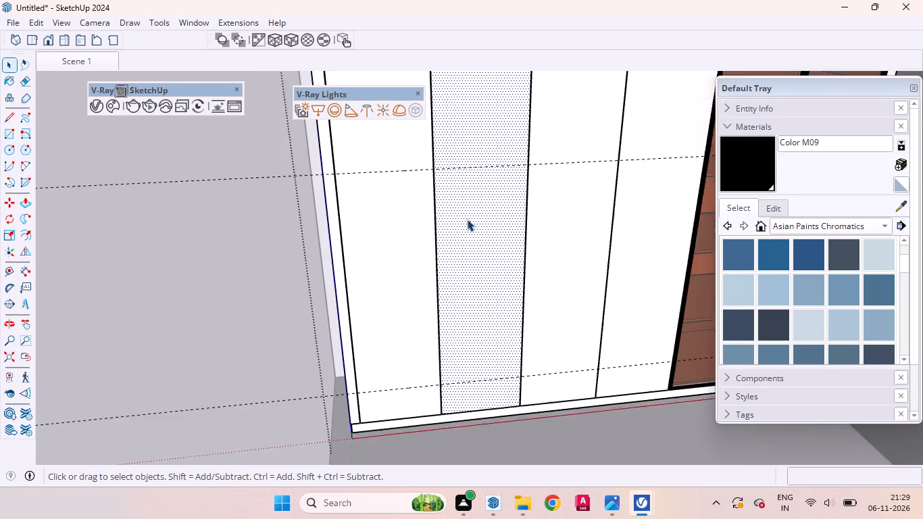
scroll(467, 219, "up", 1)
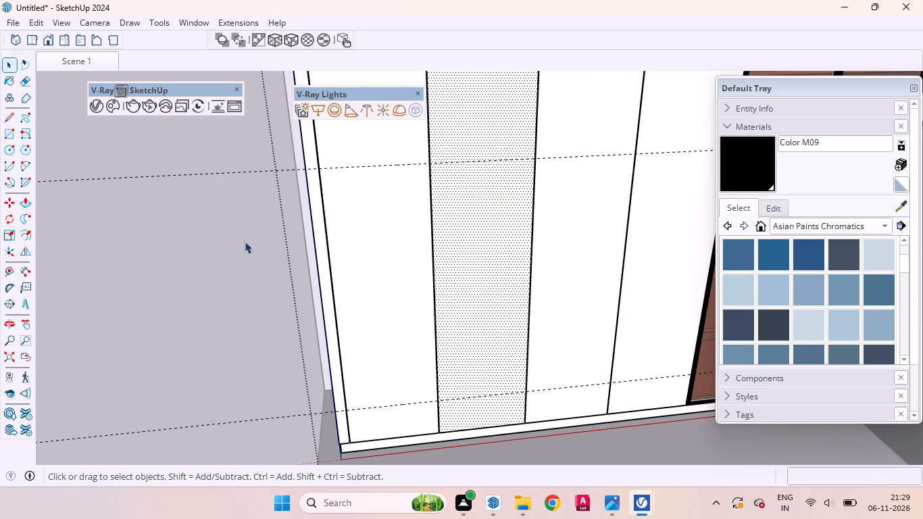
scroll(347, 194, "up", 1)
Place a vertical guide 2 inches inside the left edge of the second white door.
key("t")
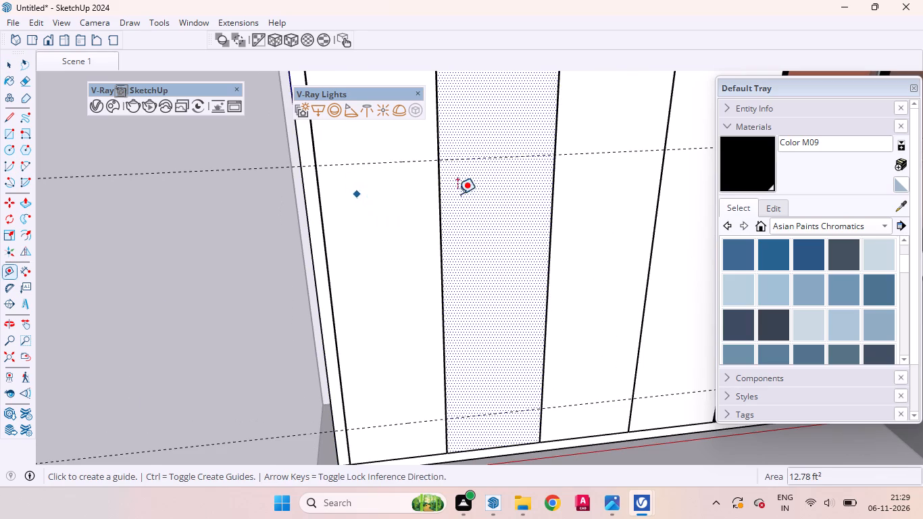
scroll(471, 173, "up", 11)
scroll(435, 164, "down", 2)
scroll(435, 164, "up", 4)
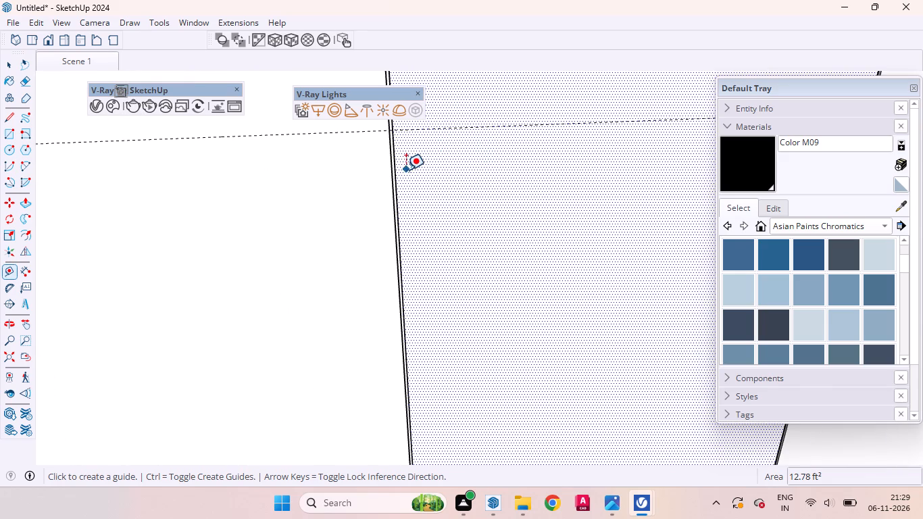
left_click(398, 169)
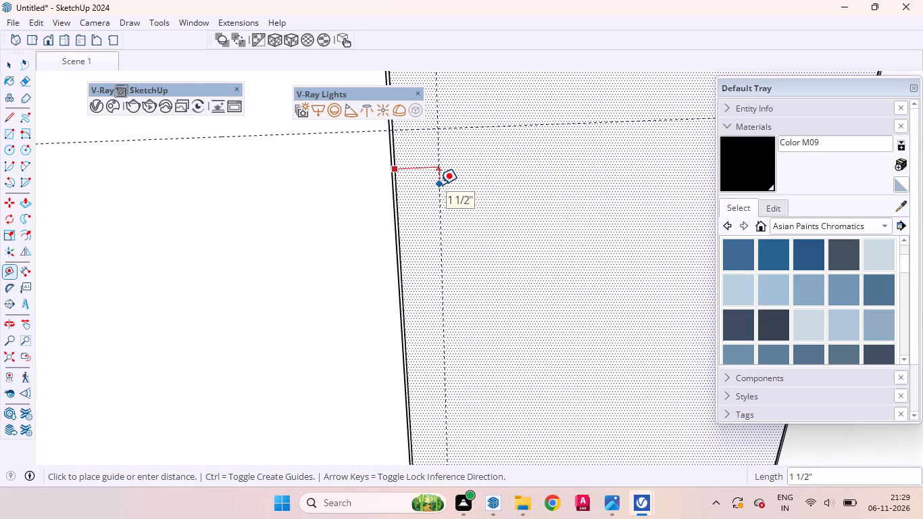
key("2")
key("Return")
Place a second vertical guide 1 inch farther into the second white door from the 2-inch guide.
scroll(438, 188, "down", 8)
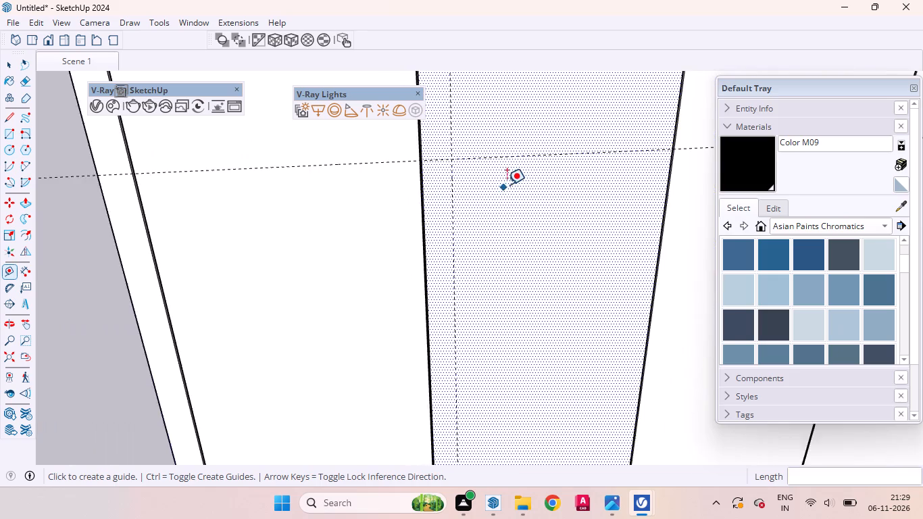
scroll(507, 184, "down", 10)
scroll(499, 245, "up", 2)
middle_click_drag(485, 247, 454, 237)
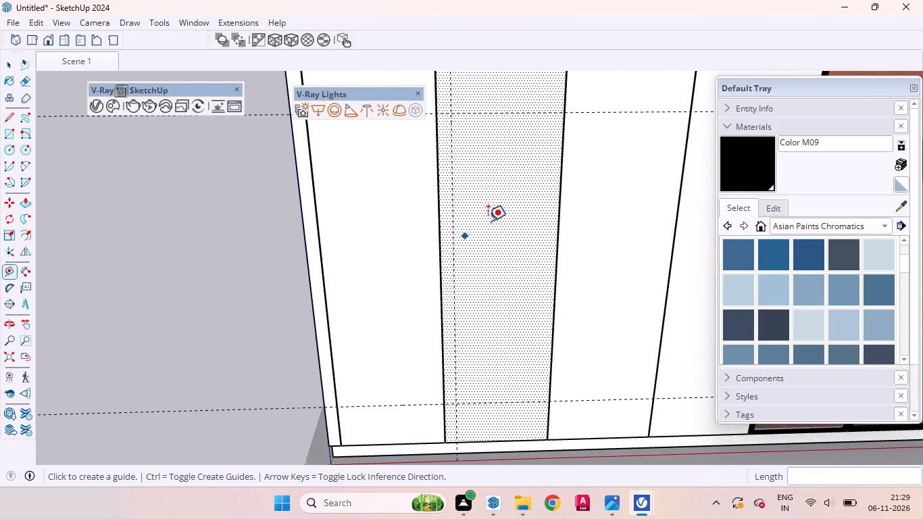
scroll(491, 220, "down", 4)
scroll(470, 250, "up", 4)
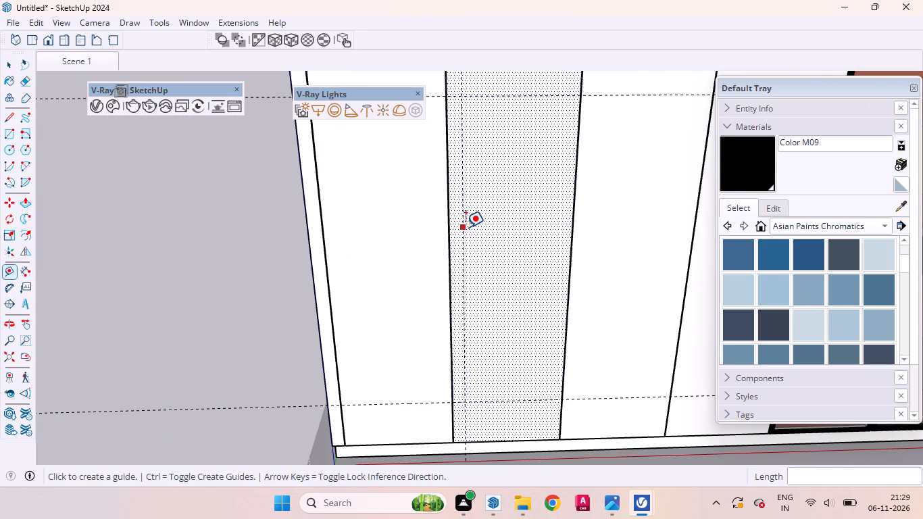
left_click(466, 227)
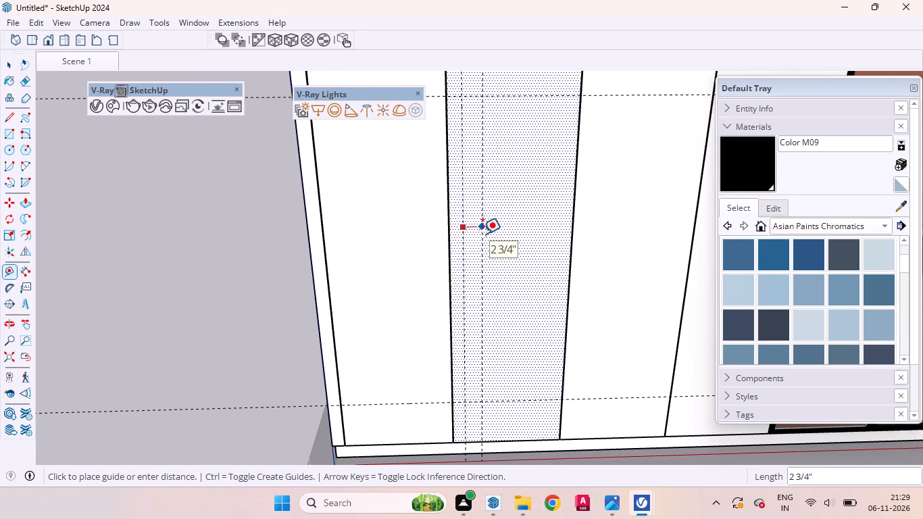
key("1")
key("Return")
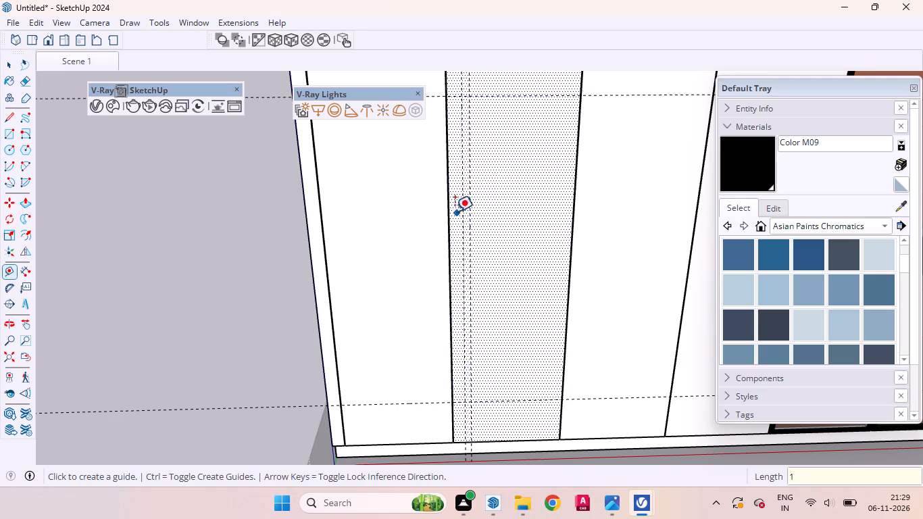
Place a vertical guide on the first white door, 3 inches outside the second door's left edge.
scroll(449, 201, "up", 6)
left_click(443, 198)
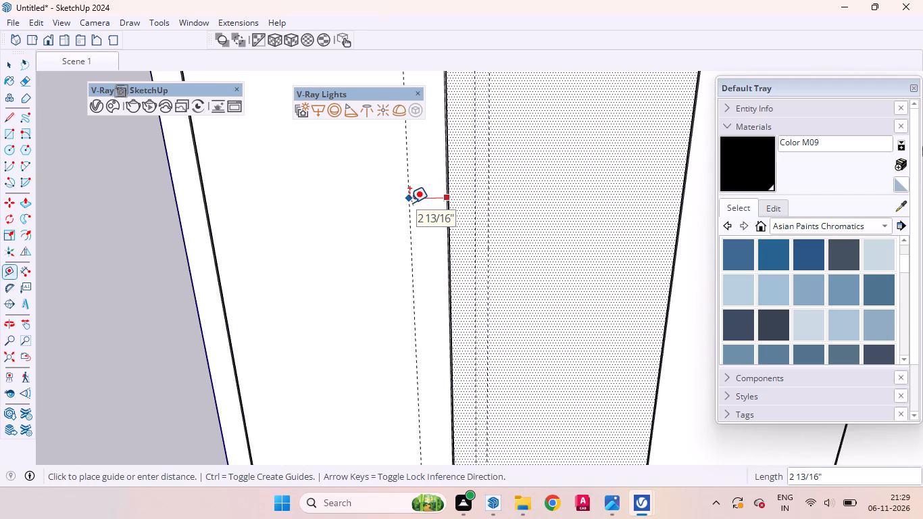
key("3")
key("Return")
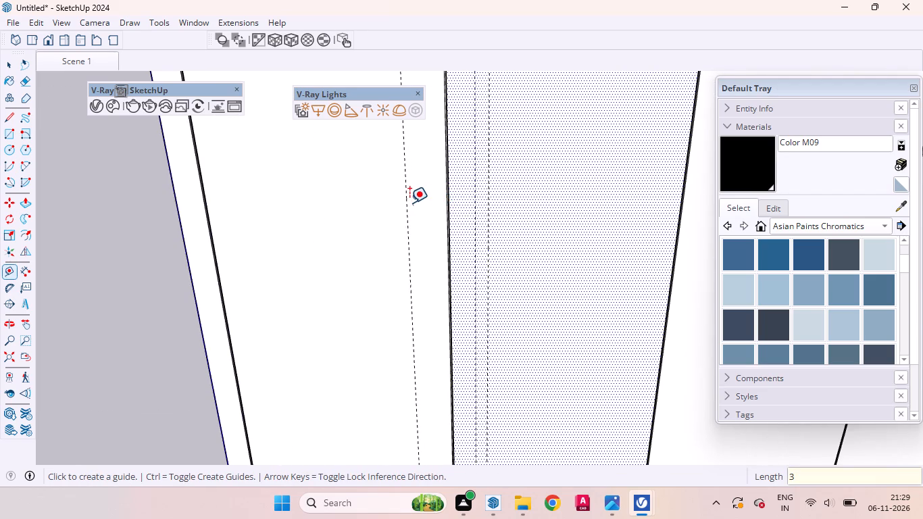
Place vertical guides 3 inches to either side of the joint between the third and fourth white doors.
scroll(464, 266, "down", 15)
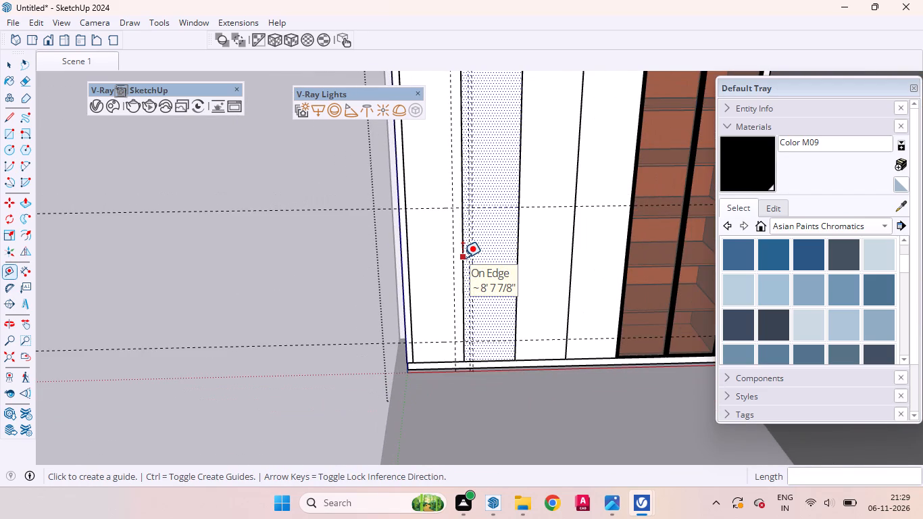
scroll(471, 235, "up", 4)
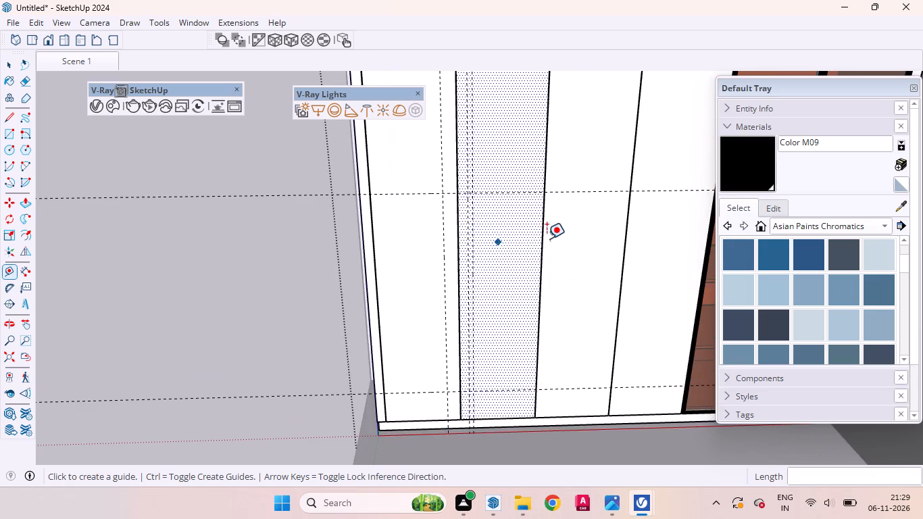
scroll(681, 228, "up", 6)
scroll(646, 224, "down", 1)
scroll(646, 224, "up", 13)
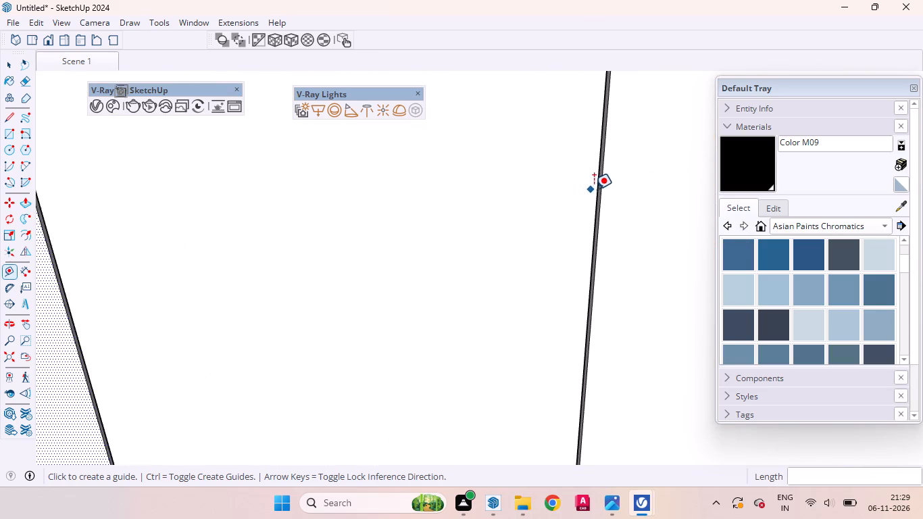
scroll(602, 193, "up", 6)
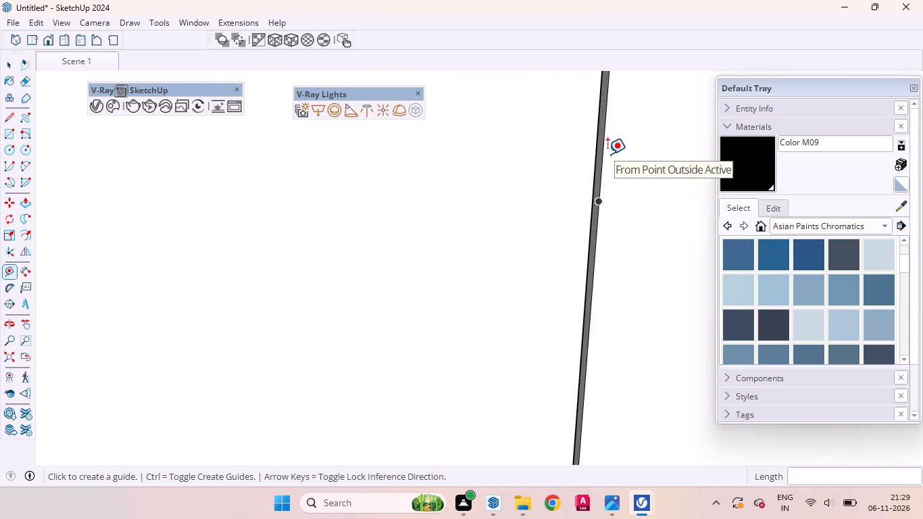
left_click(605, 157)
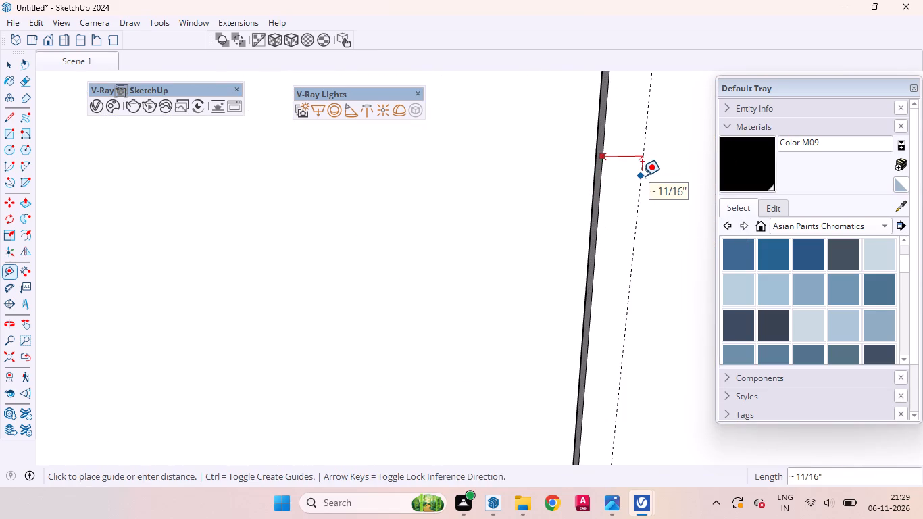
key("3")
key("Return")
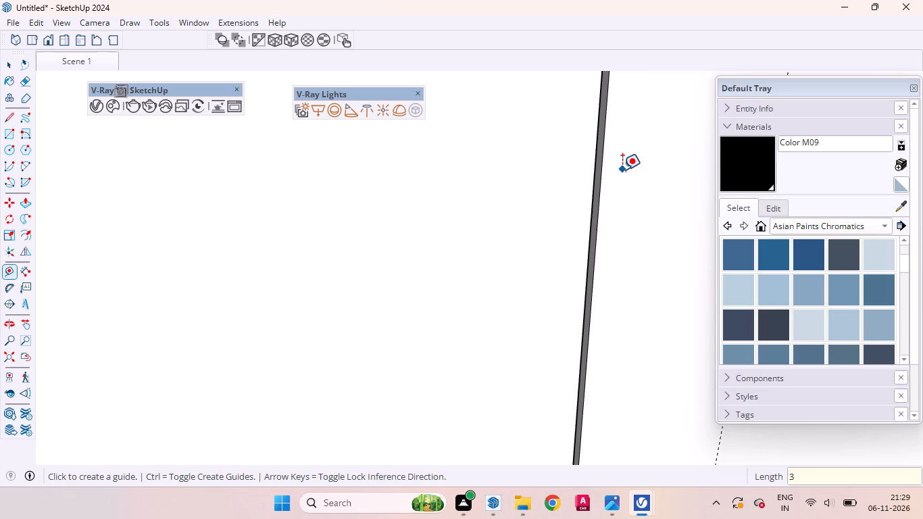
left_click(597, 141)
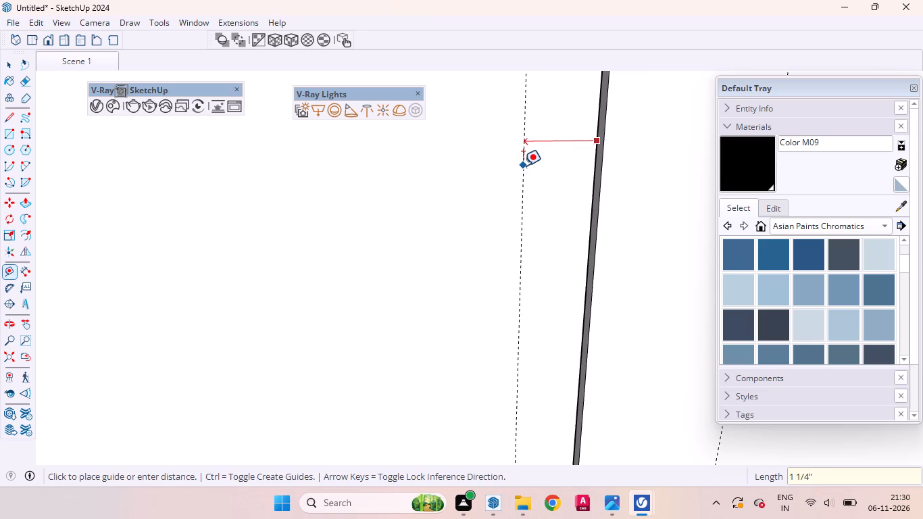
key("3")
key("Return")
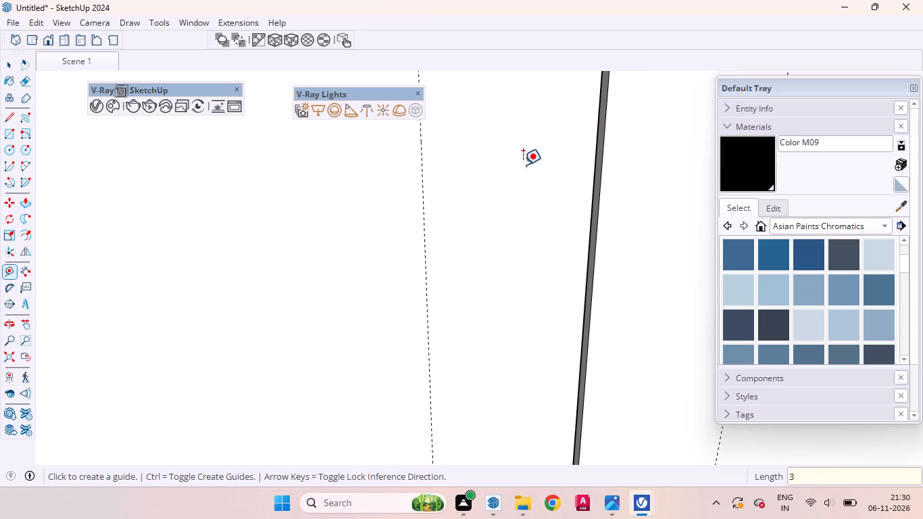
key("space")
Place a horizontal guide 6 inches below the upper horizontal guide crossing the white doors.
scroll(516, 185, "down", 13)
scroll(645, 277, "up", 1)
scroll(644, 263, "down", 1)
scroll(643, 262, "up", 1)
scroll(643, 262, "down", 10)
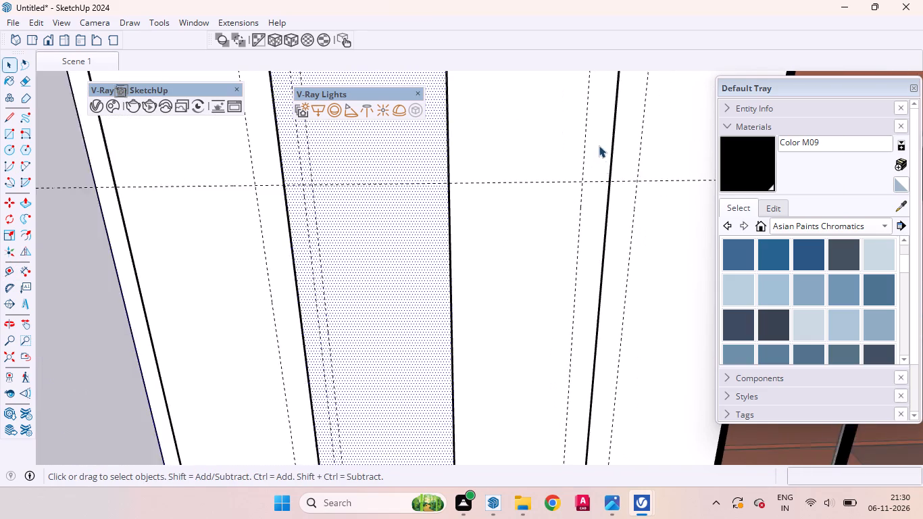
scroll(601, 200, "down", 9)
middle_click_drag(543, 238, 541, 222)
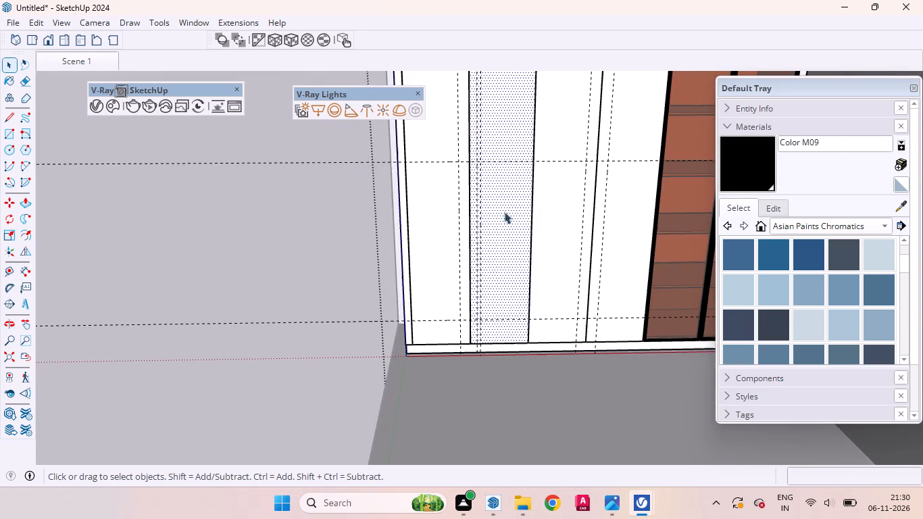
scroll(449, 156, "up", 6)
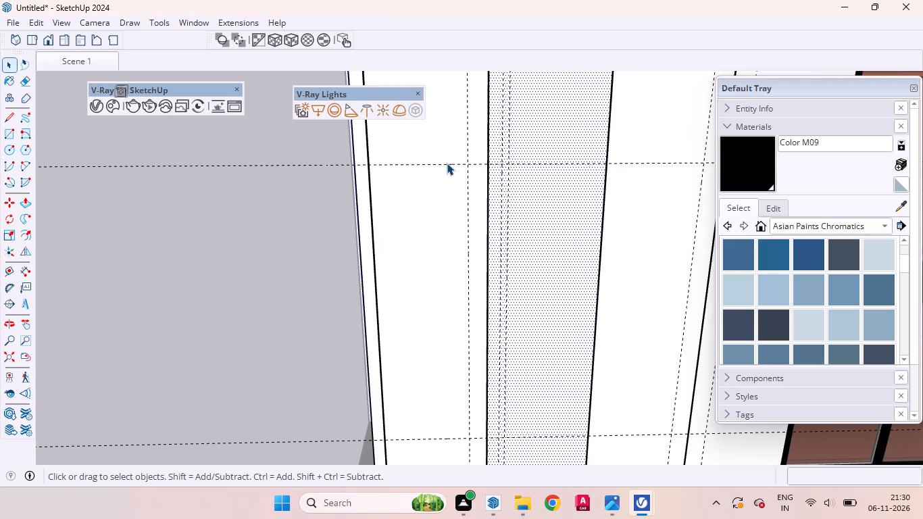
key("t")
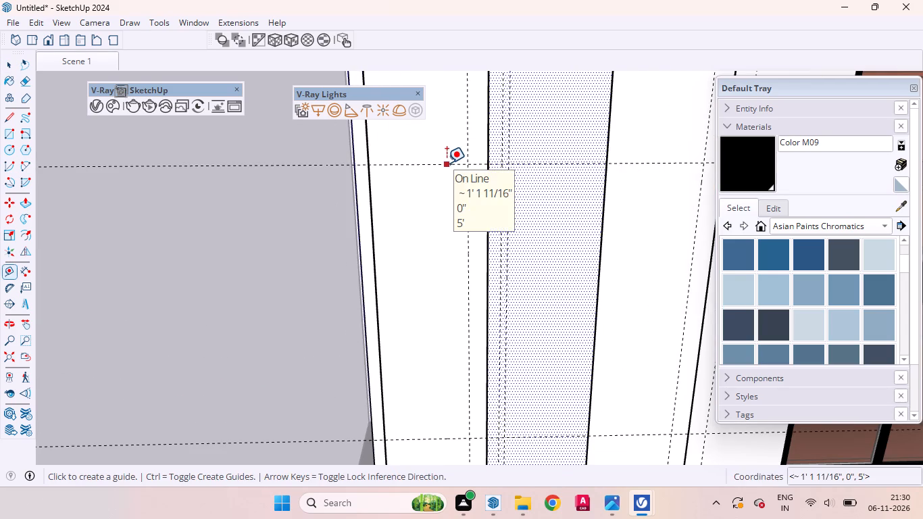
scroll(441, 179, "up", 7)
left_click(437, 153)
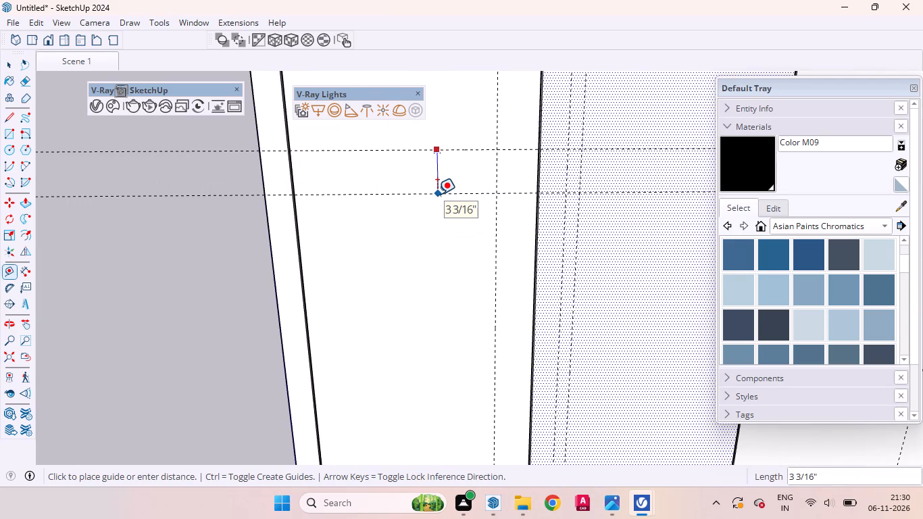
key("6")
key("Return")
Place a horizontal guide 6 inches above the lower horizontal guide near the bottom of the white doors.
scroll(437, 192, "down", 7)
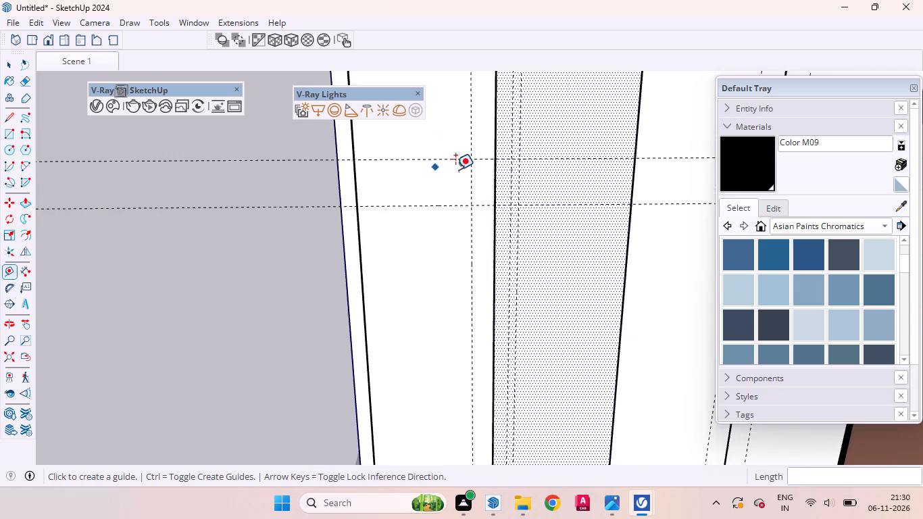
scroll(455, 170, "down", 9)
scroll(491, 355, "up", 7)
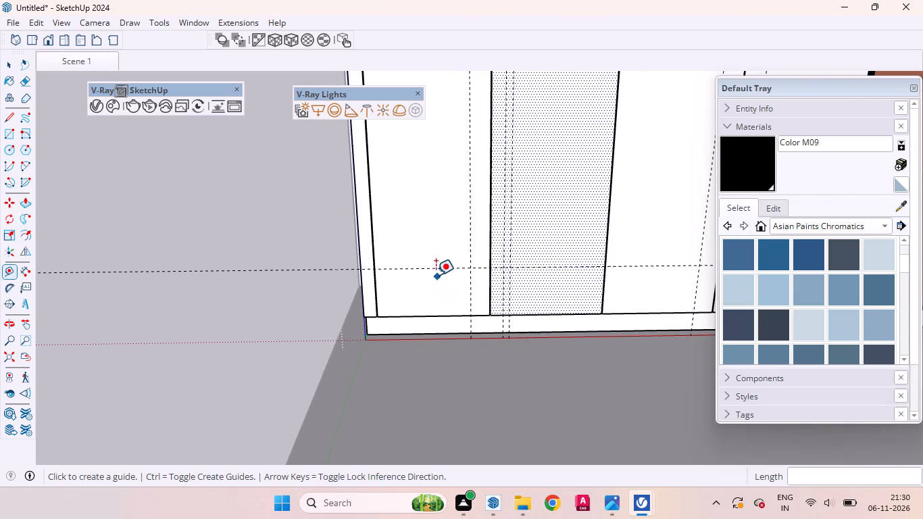
left_click(430, 268)
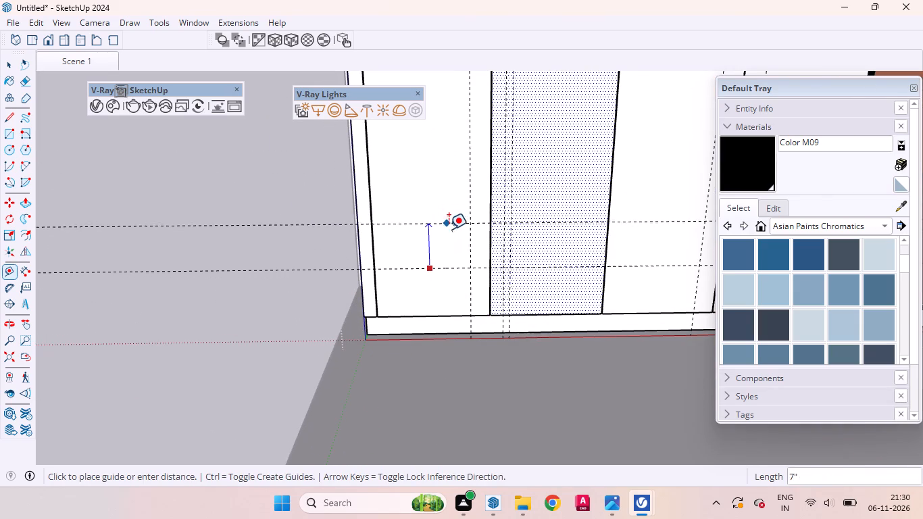
key("6")
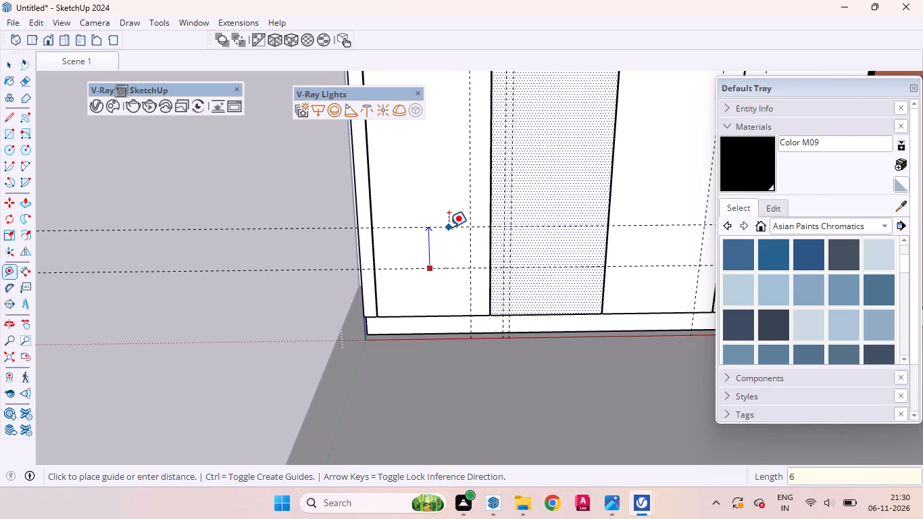
key("Return")
key("space")
Place a horizontal guide 3 inches above the lowest guide, midway between the bottom pair on the white doors.
scroll(449, 227, "up", 1)
scroll(449, 227, "down", 5)
scroll(522, 228, "up", 3)
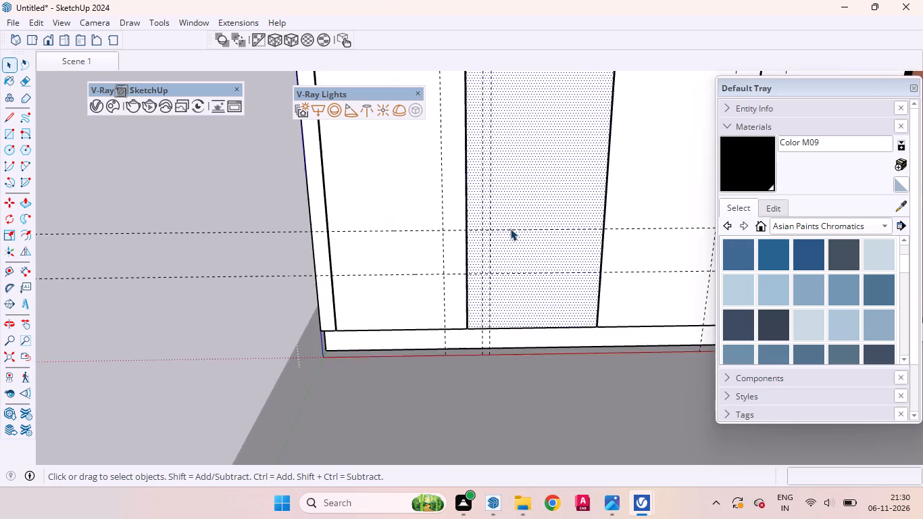
scroll(510, 228, "up", 6)
middle_click_drag(449, 269, 435, 229)
scroll(435, 229, "up", 1)
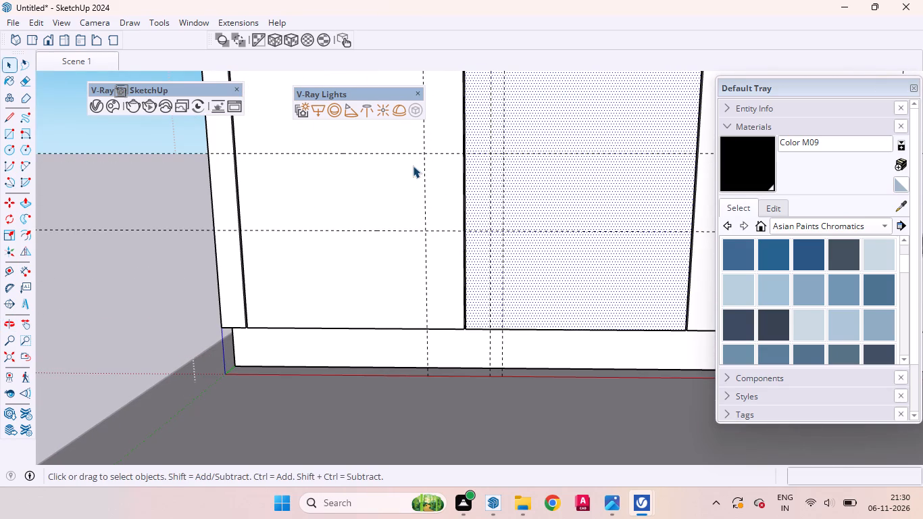
key("t")
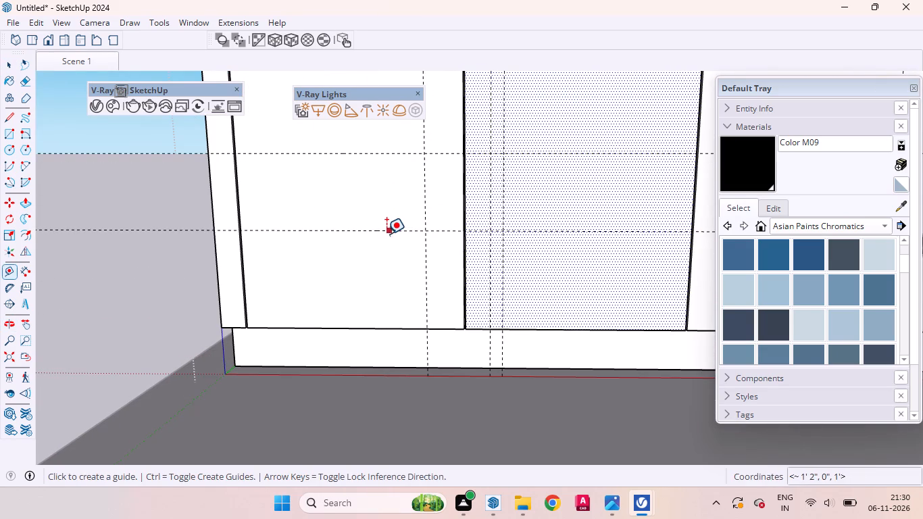
left_click(384, 232)
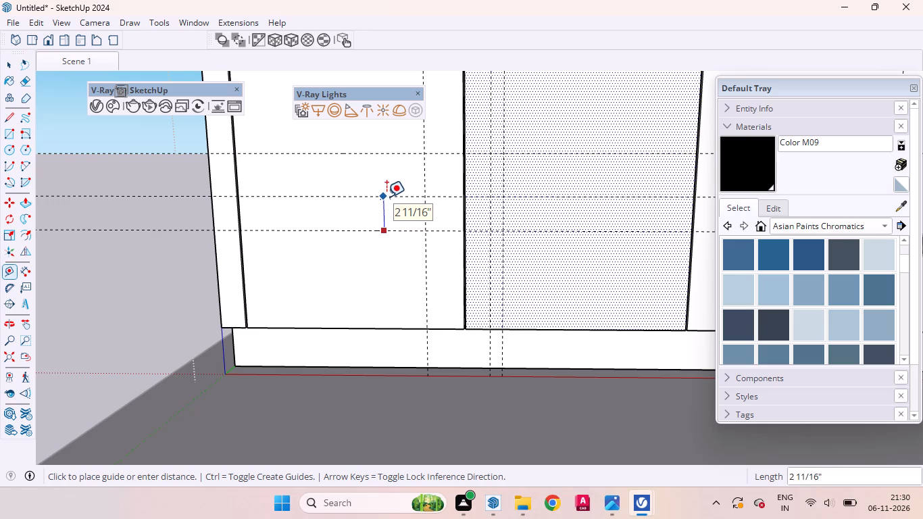
key("3")
key("Return")
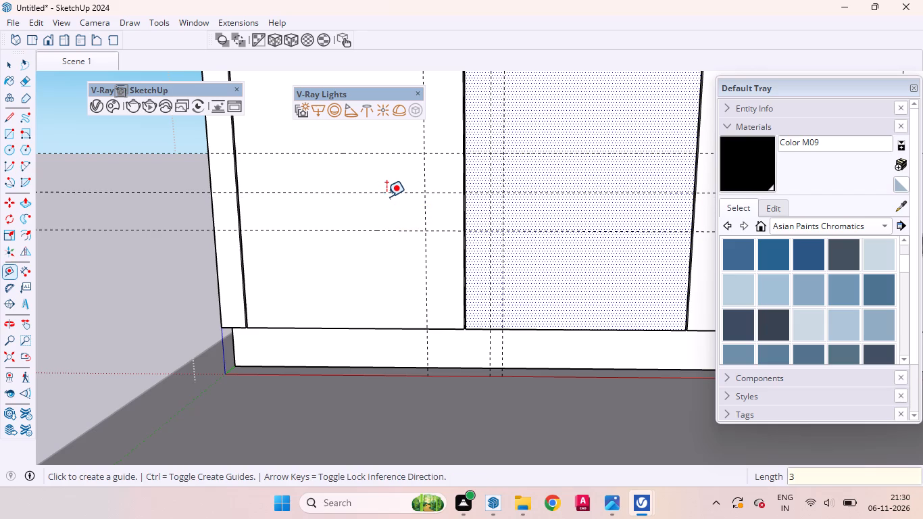
key("space")
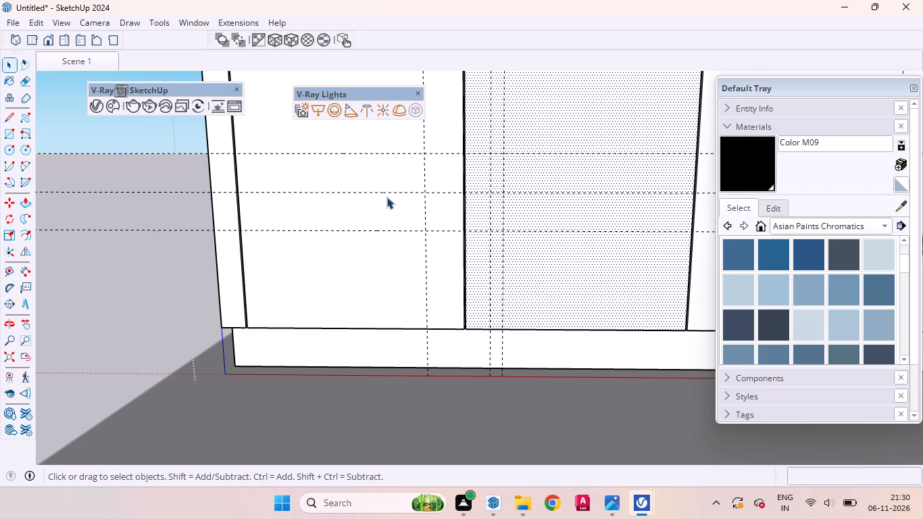
Draw a 100-segment downward arc between the outer vertical guides at the first and second doors' joint, bulging to the lowest horizontal guide.
key("a")
type("100")
key("Return")
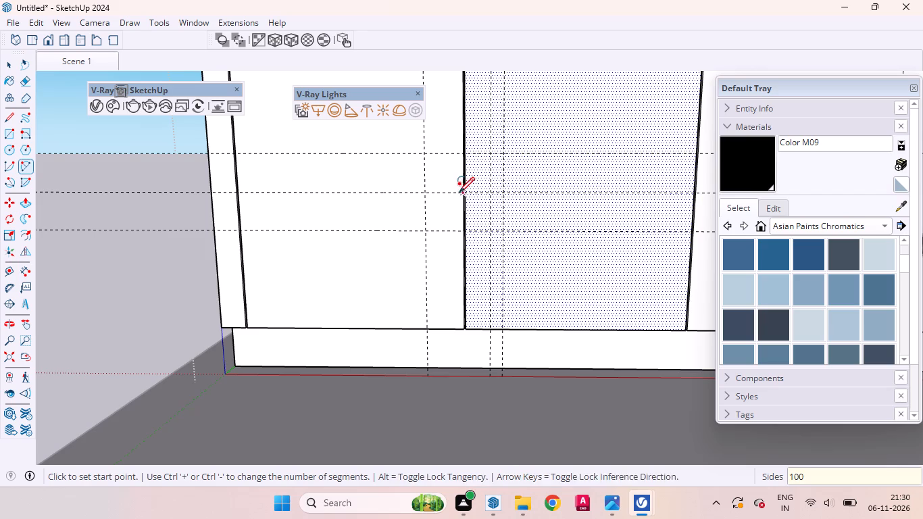
left_click(426, 197)
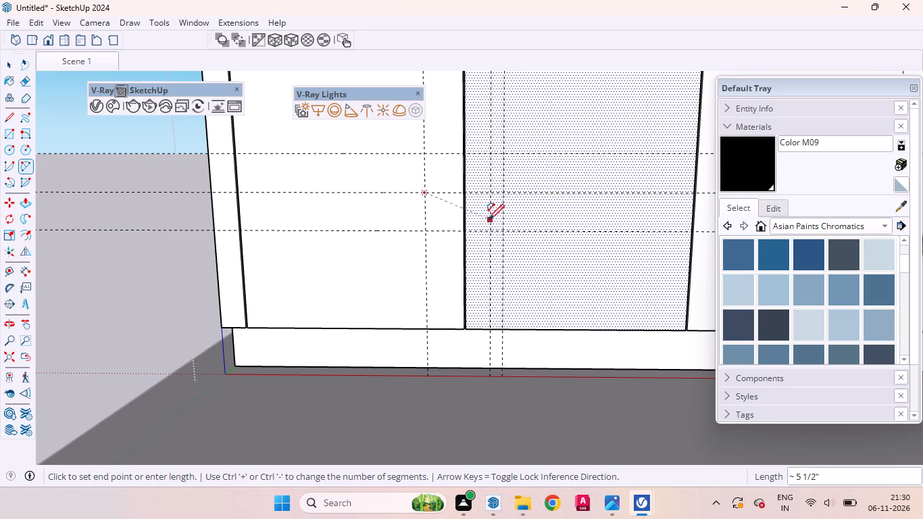
scroll(506, 193, "up", 2)
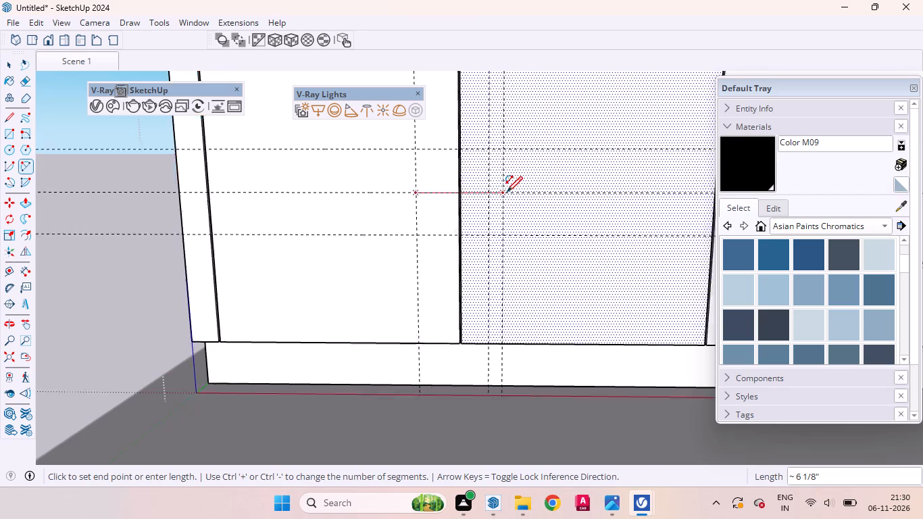
scroll(507, 192, "up", 8)
left_click(501, 194)
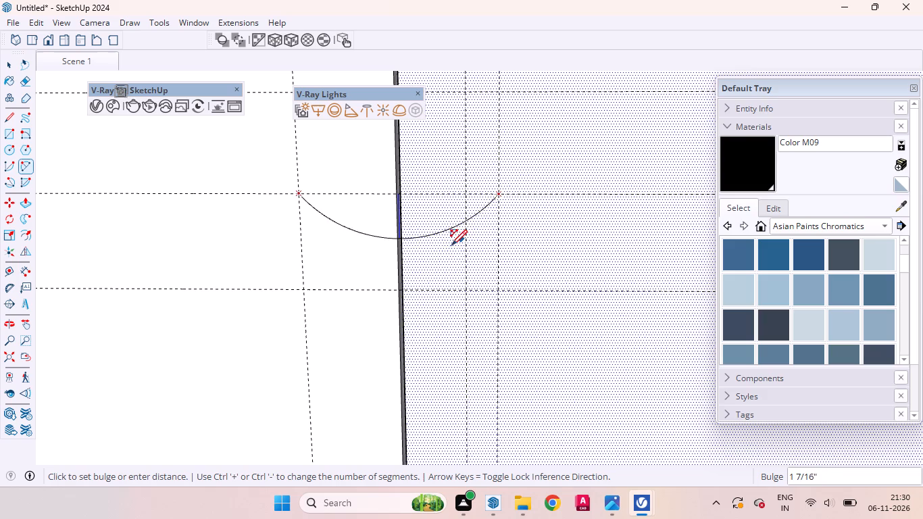
left_click(408, 289)
Place a horizontal guide 3 inches above the lower guide of the upper pair crossing the white doors.
scroll(569, 265, "down", 2)
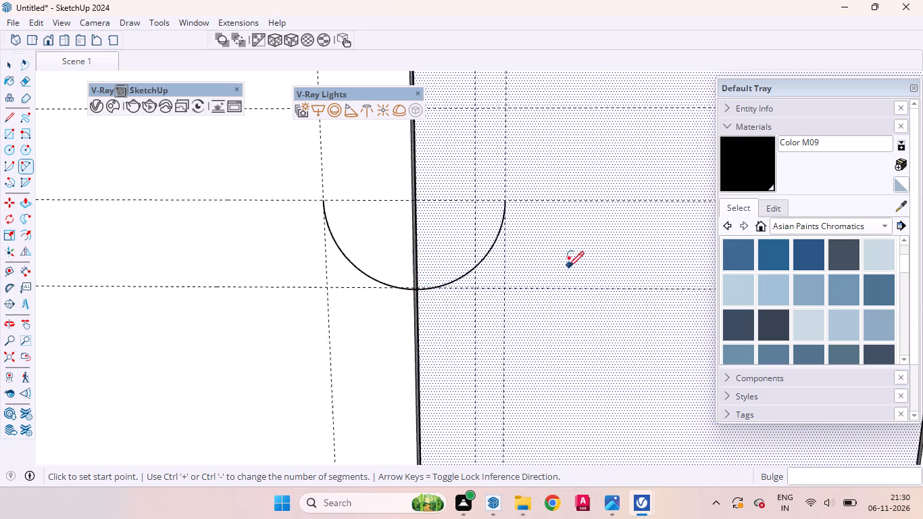
scroll(568, 267, "down", 6)
scroll(556, 326, "up", 1)
scroll(555, 326, "down", 19)
scroll(495, 226, "up", 4)
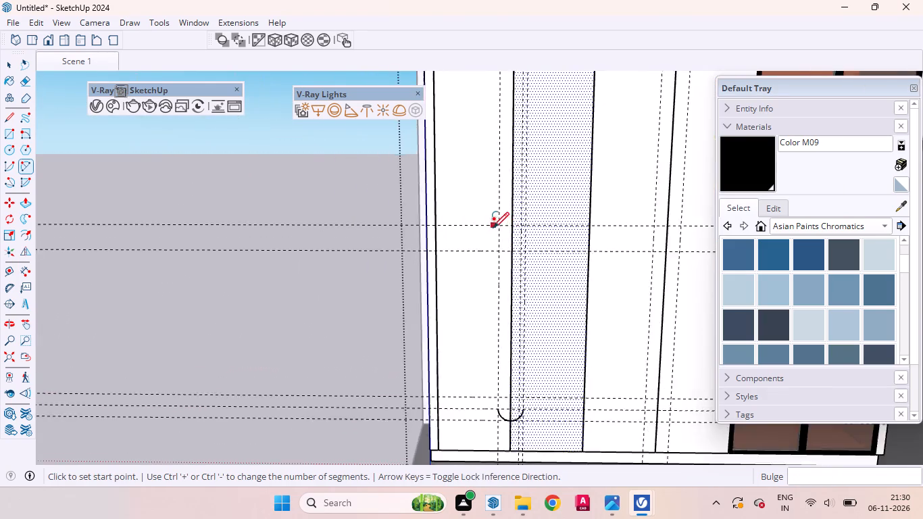
scroll(493, 228, "up", 4)
scroll(498, 226, "down", 3)
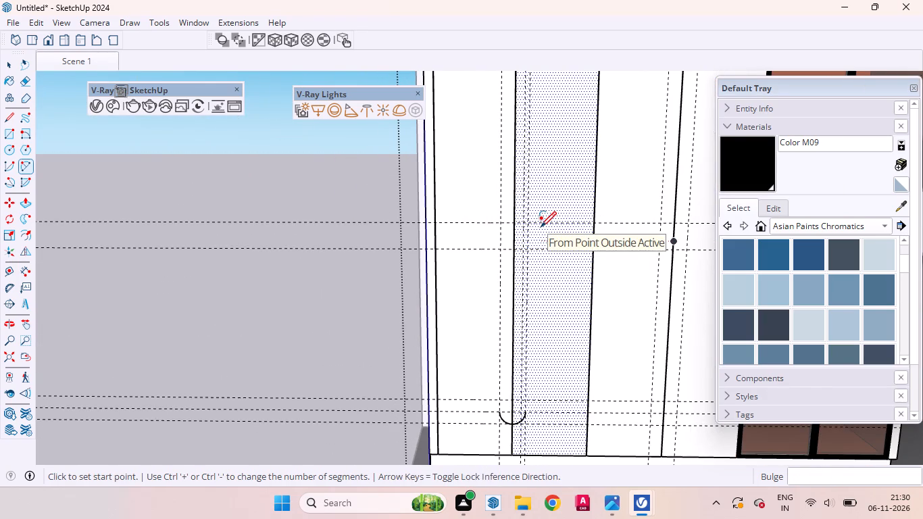
key("space")
key("t")
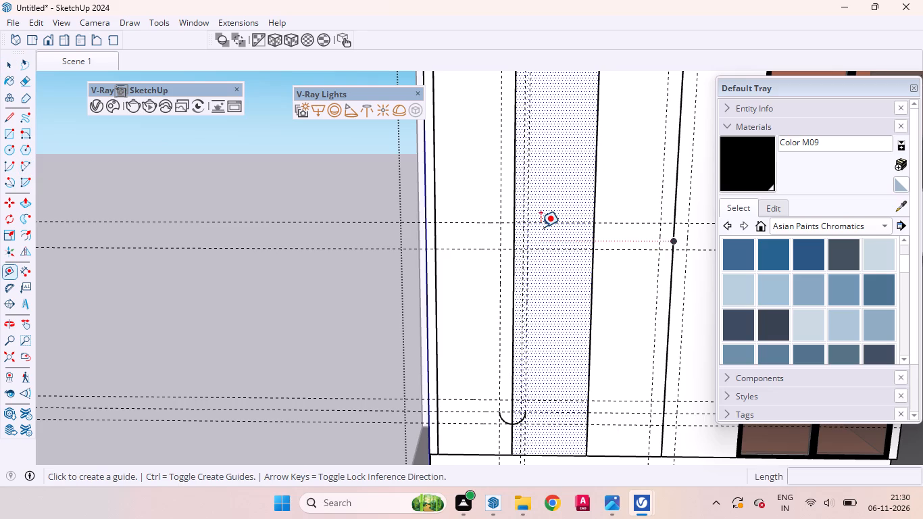
scroll(550, 281, "up", 2)
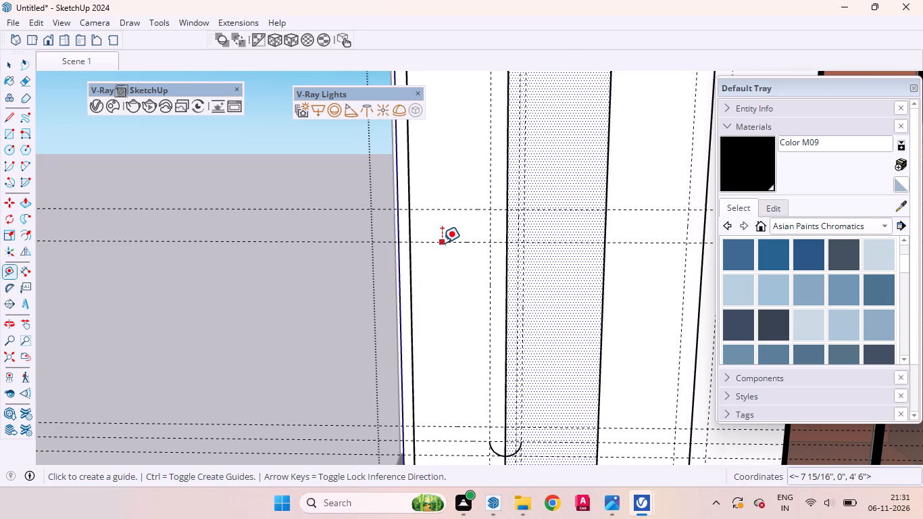
left_click(442, 243)
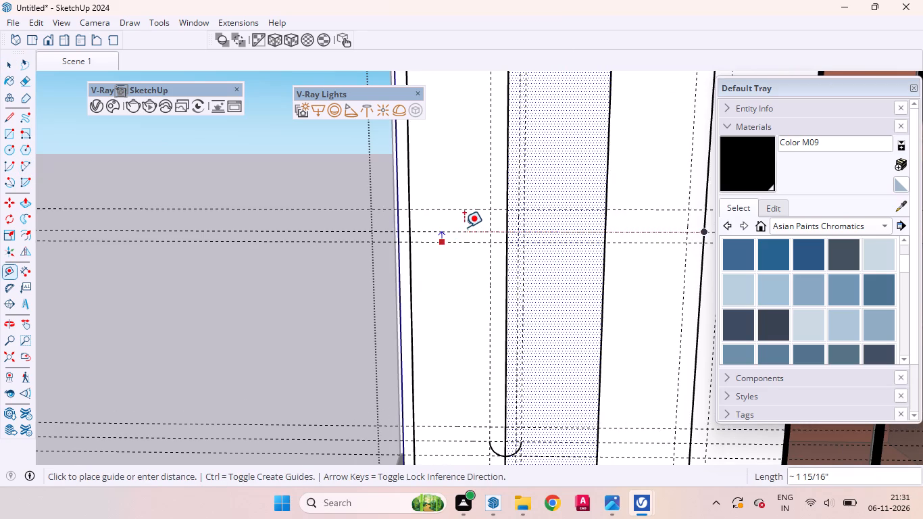
key("3")
key("Return")
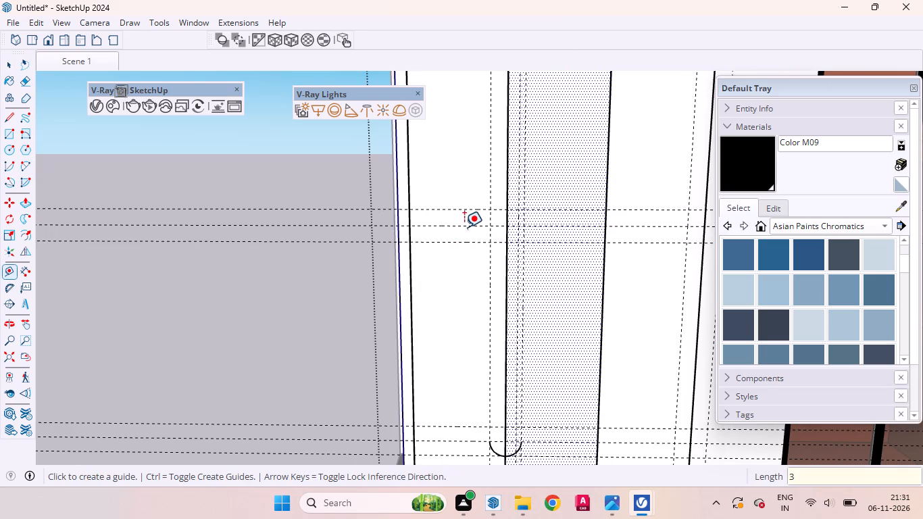
key("space")
Draw a 100-segment upward arc between the outer vertical guides at the first and second doors' joint, bulging to the new middle guide.
key("a")
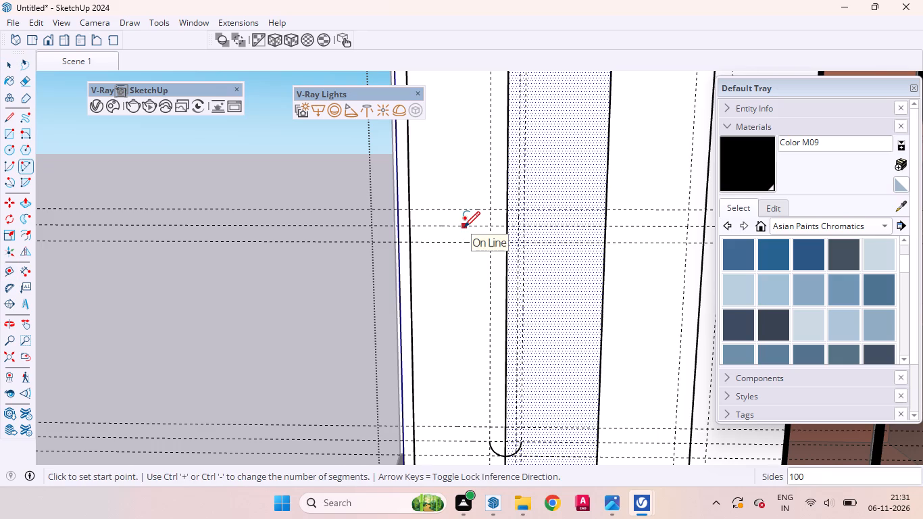
scroll(487, 243, "up", 9)
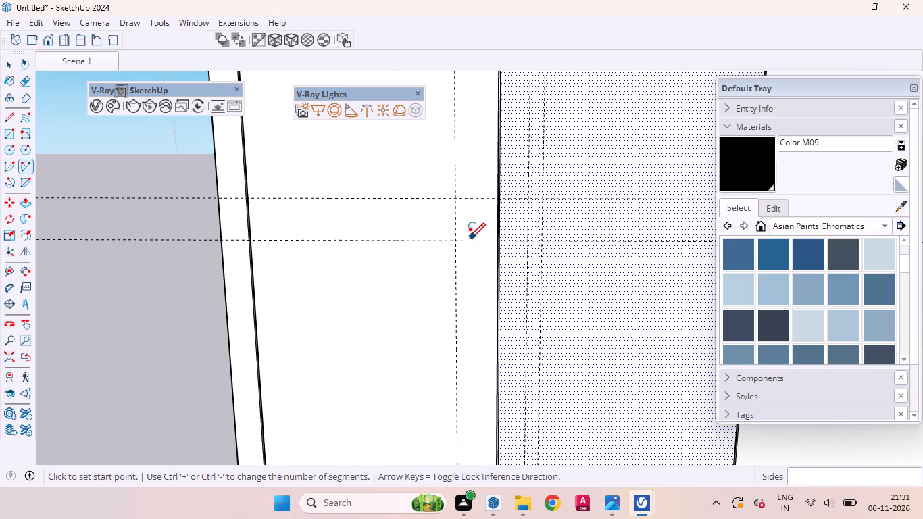
left_click(453, 244)
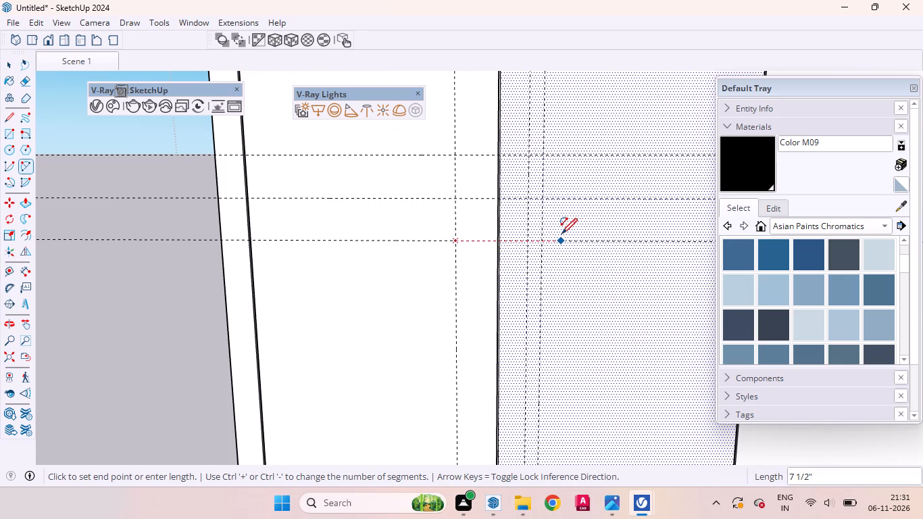
left_click(543, 241)
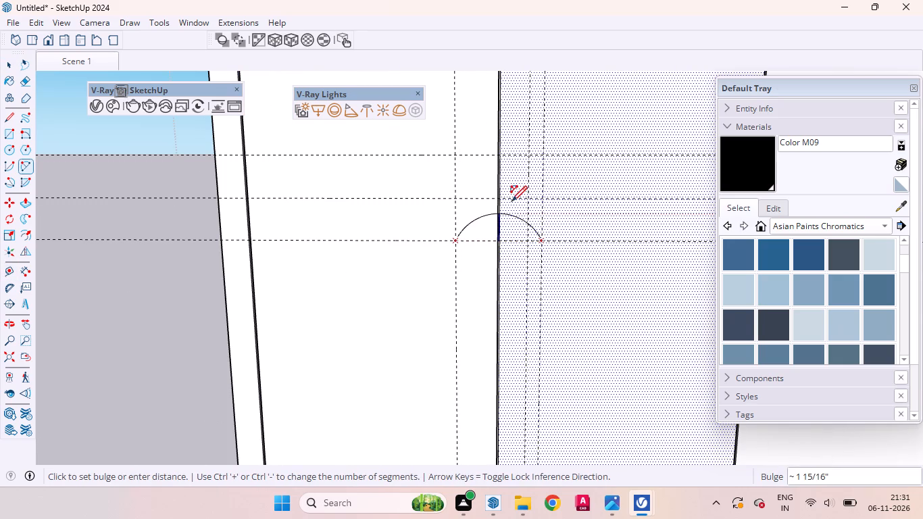
left_click(508, 199)
scroll(543, 184, "down", 10)
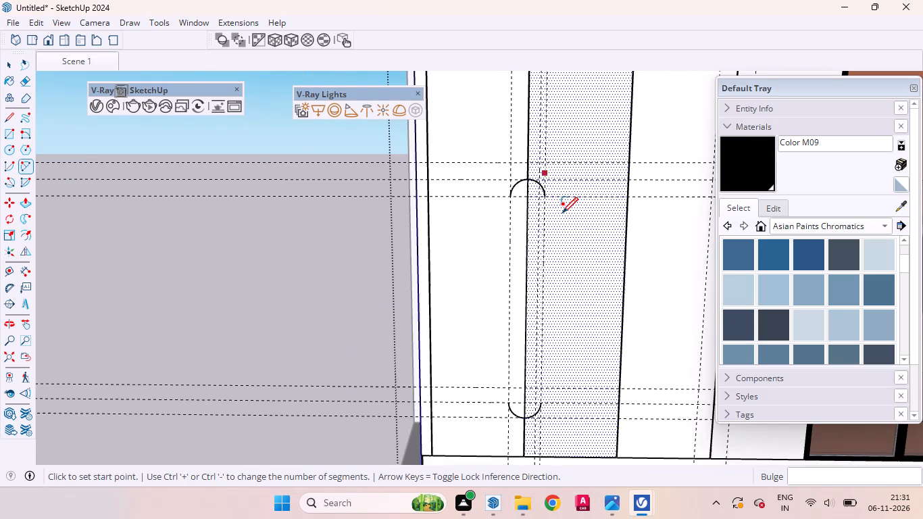
key("space")
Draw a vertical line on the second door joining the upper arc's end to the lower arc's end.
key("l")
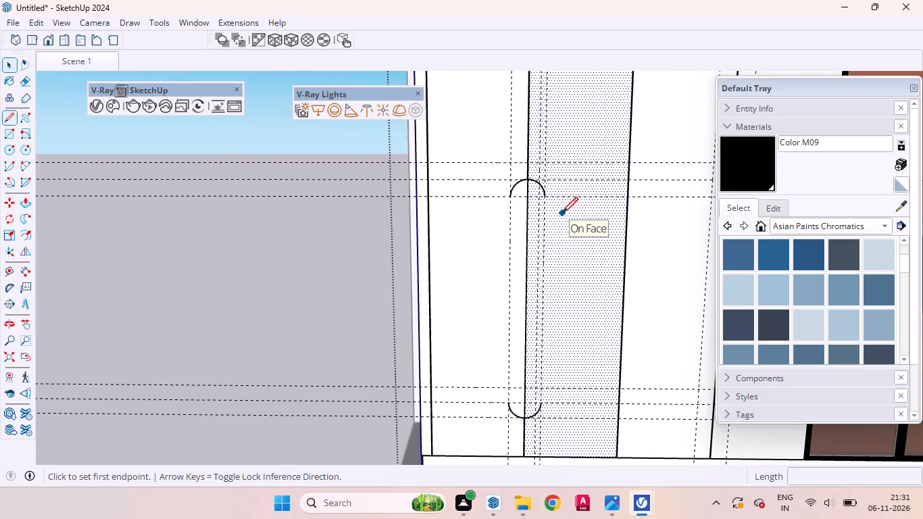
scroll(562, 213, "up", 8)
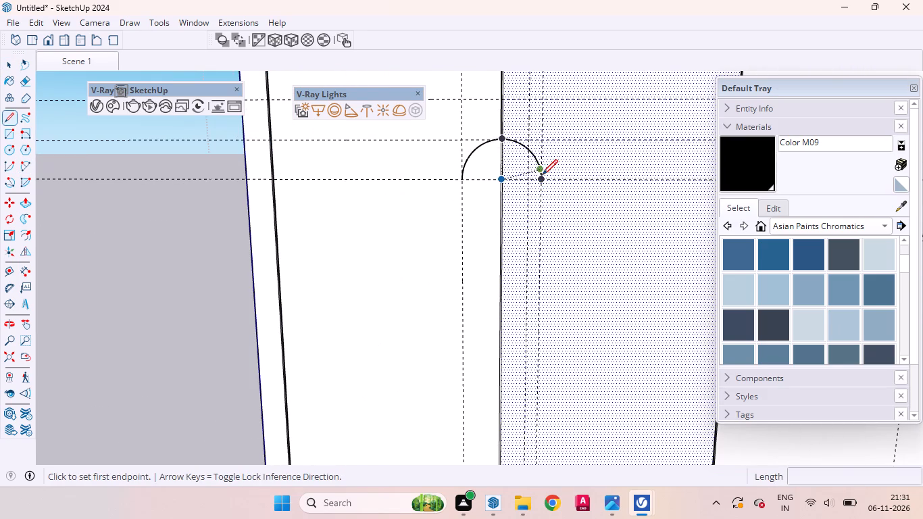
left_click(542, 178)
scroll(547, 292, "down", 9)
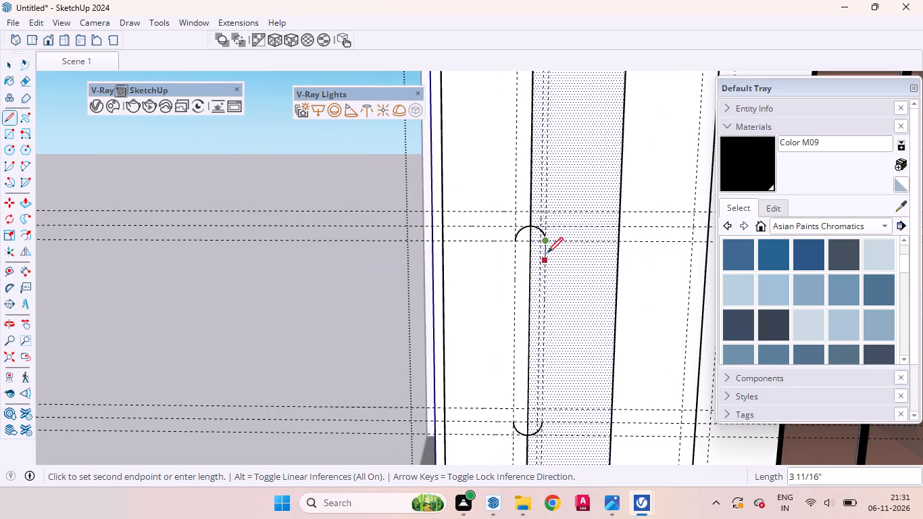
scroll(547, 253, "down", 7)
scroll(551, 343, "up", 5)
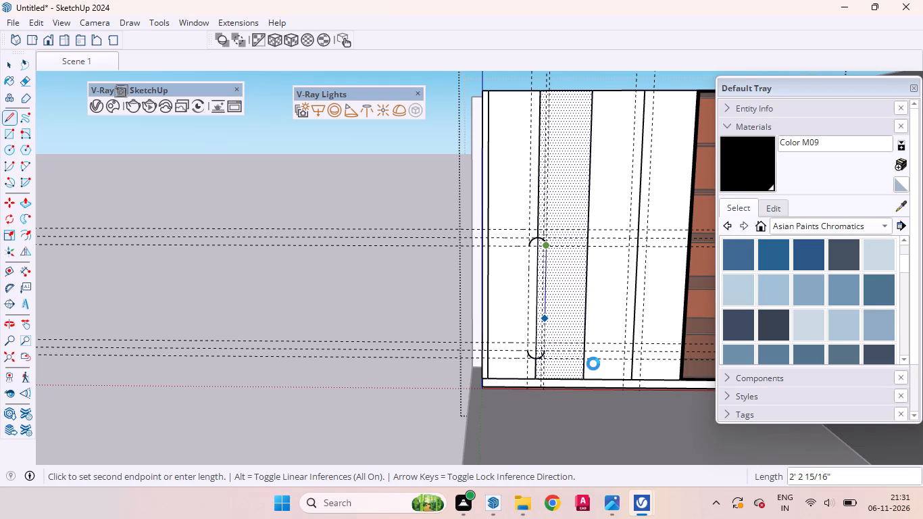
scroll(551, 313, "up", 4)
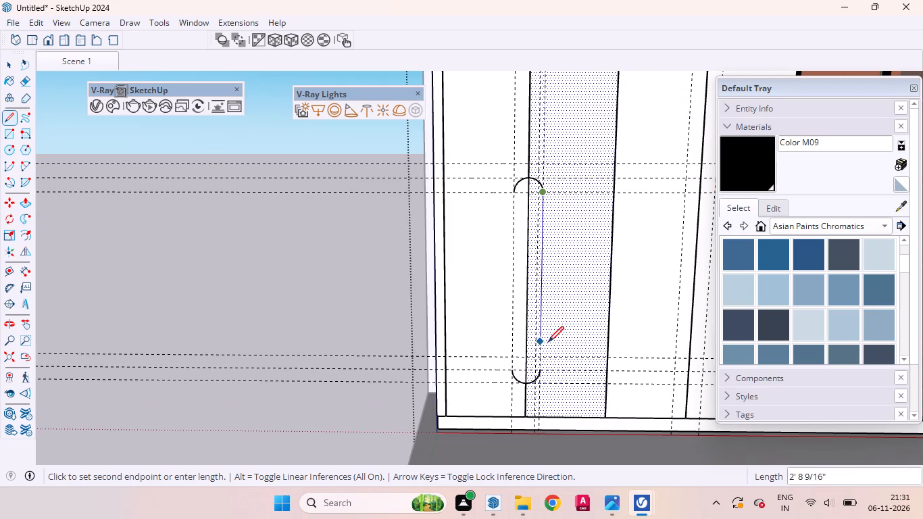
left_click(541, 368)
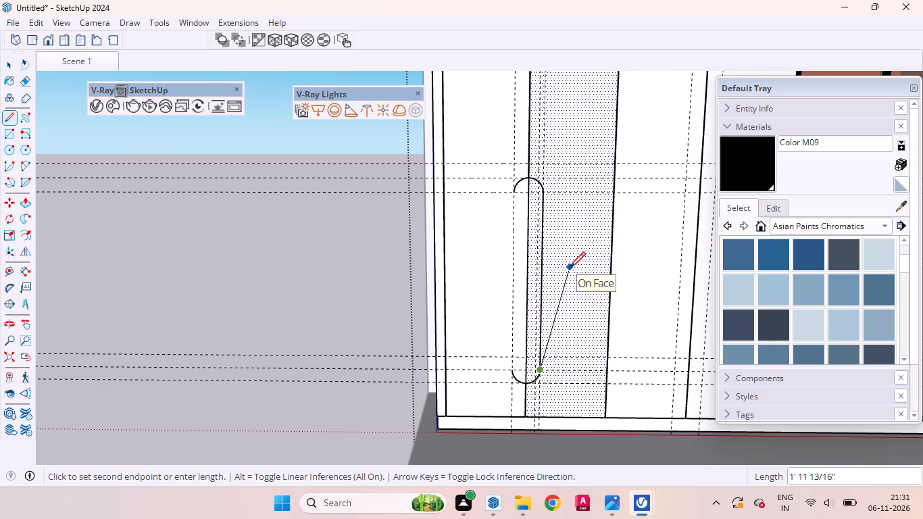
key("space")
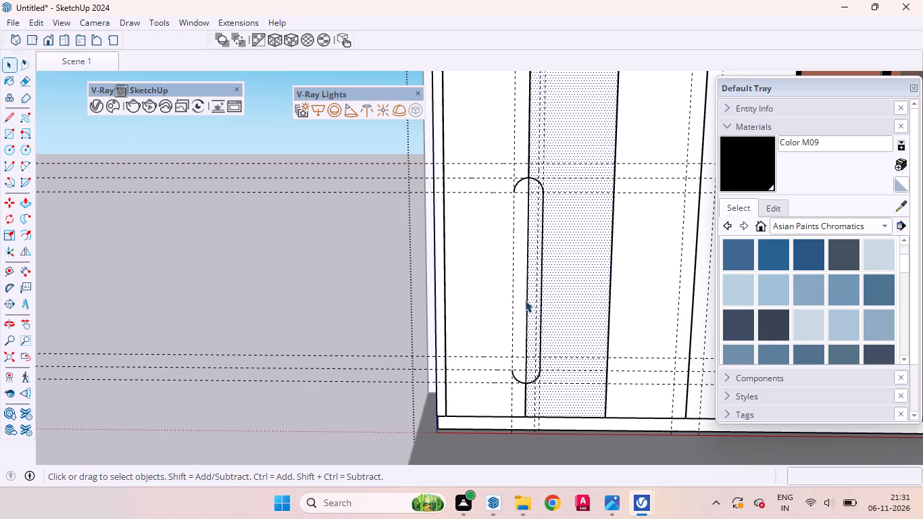
Draw the handle outline's 3' 3" vertical side on the first door, joining the lower arc's end to the upper arc's end.
scroll(498, 305, "up", 9)
middle_click_drag(596, 418, 426, 374)
scroll(425, 371, "up", 1)
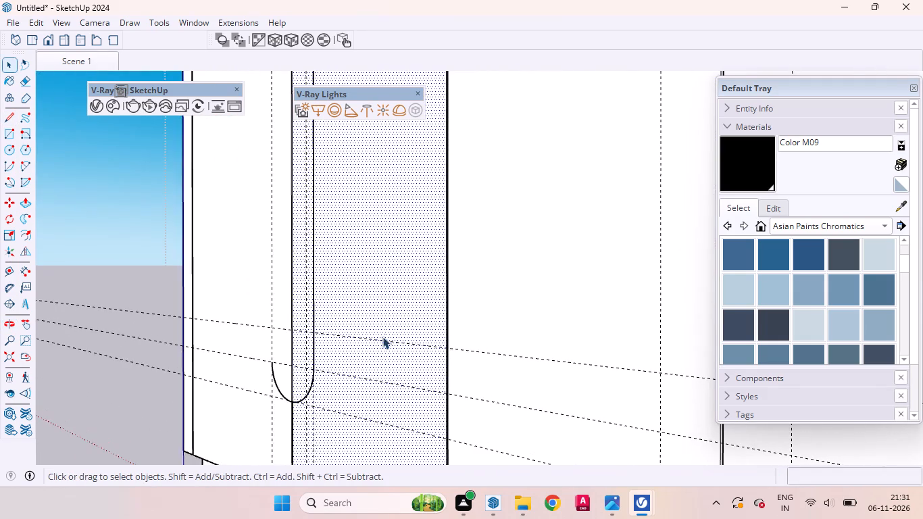
scroll(318, 451, "up", 8)
scroll(308, 355, "down", 2)
scroll(307, 352, "up", 7)
middle_click_drag(321, 374, 385, 407)
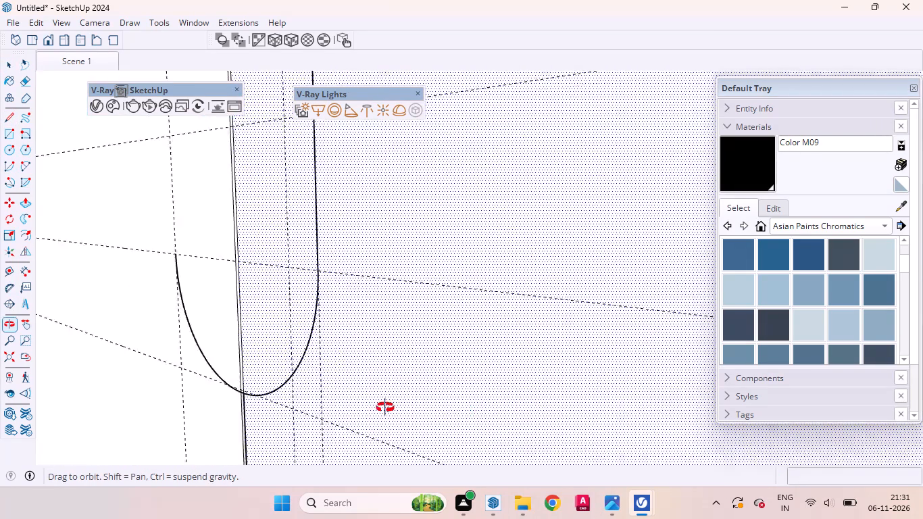
middle_click_drag(385, 407, 678, 404)
scroll(560, 221, "down", 7)
scroll(518, 318, "up", 1)
scroll(518, 320, "down", 10)
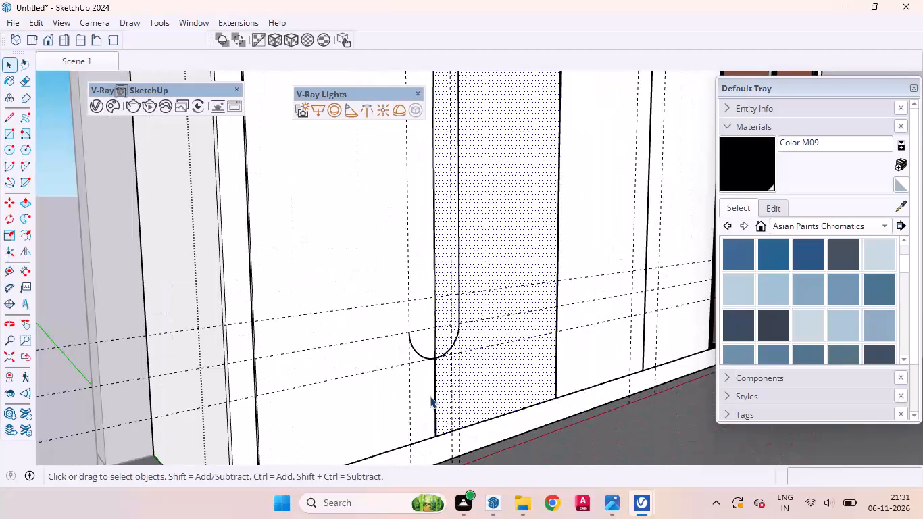
key("l")
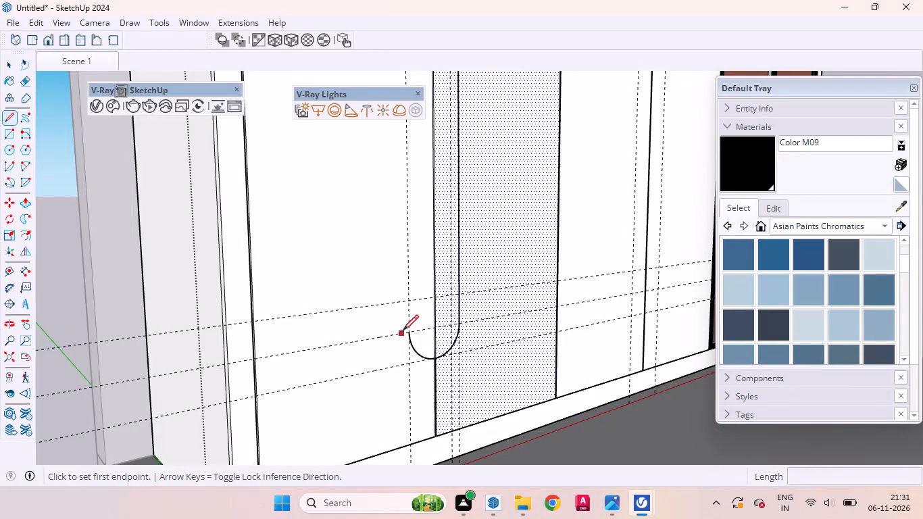
left_click(410, 332)
scroll(412, 351, "down", 12)
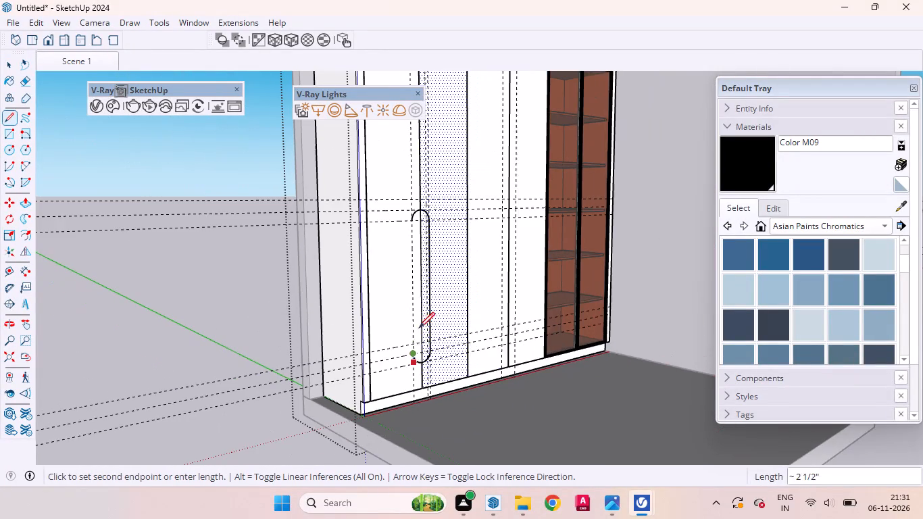
scroll(414, 183, "up", 18)
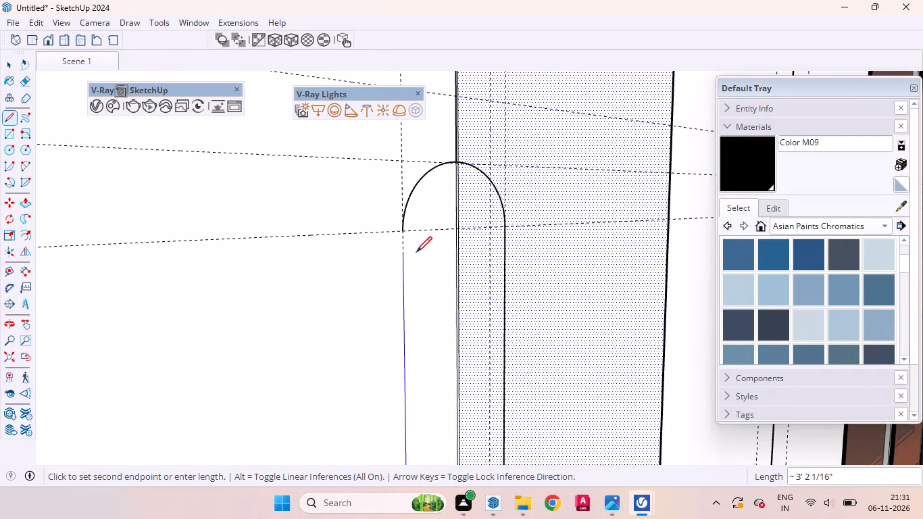
scroll(416, 252, "up", 5)
left_click(395, 219)
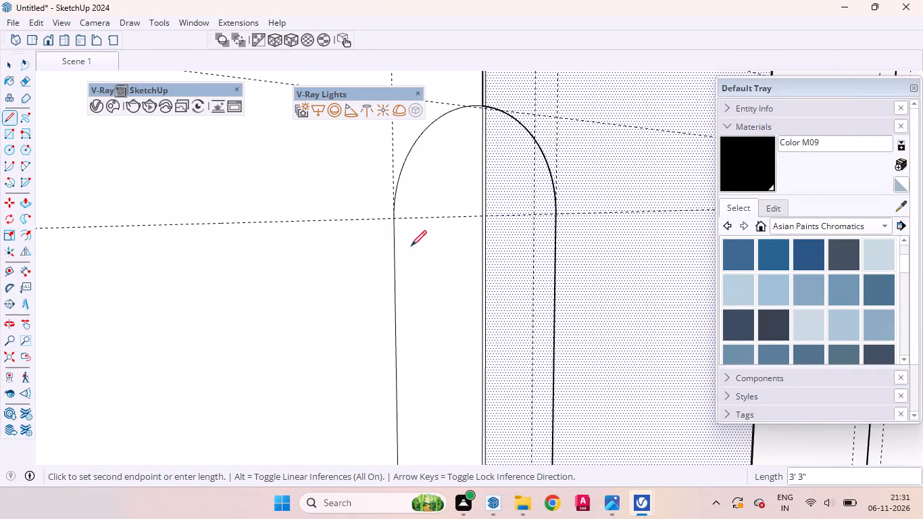
key("space")
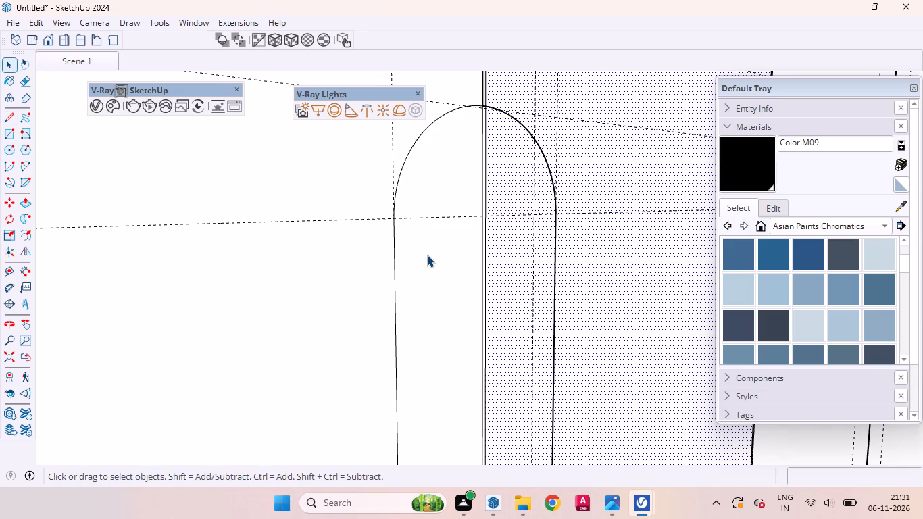
Delete the half of the upper arc that lies on the second door.
left_click(426, 255)
scroll(428, 264, "down", 5)
left_click(476, 292)
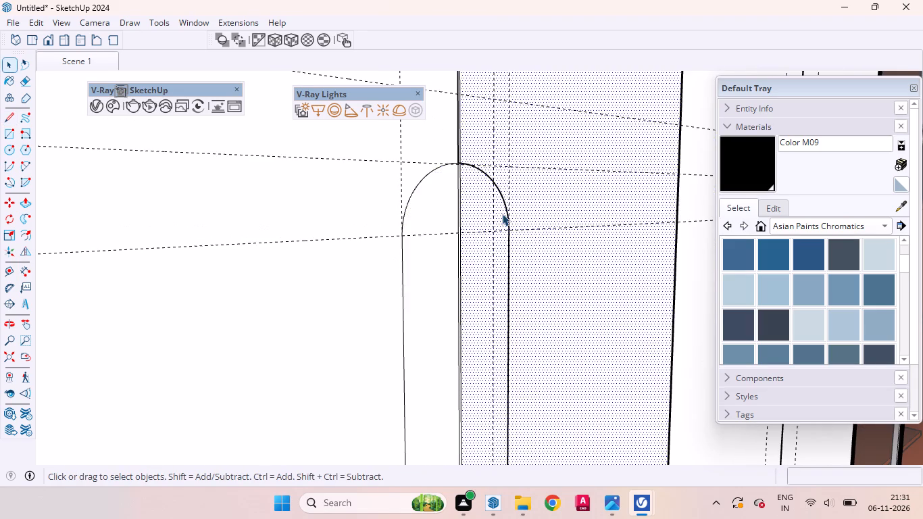
scroll(502, 214, "up", 3)
middle_click_drag(509, 224, 456, 264)
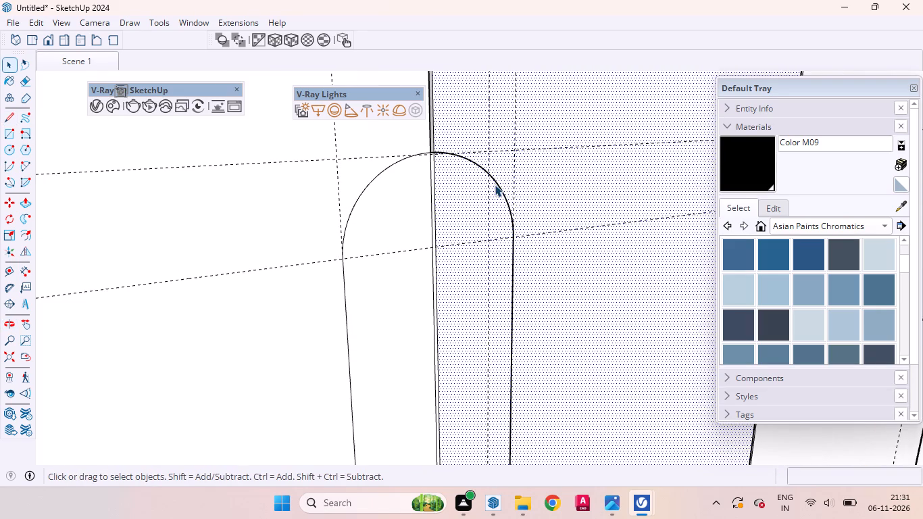
left_click(498, 183)
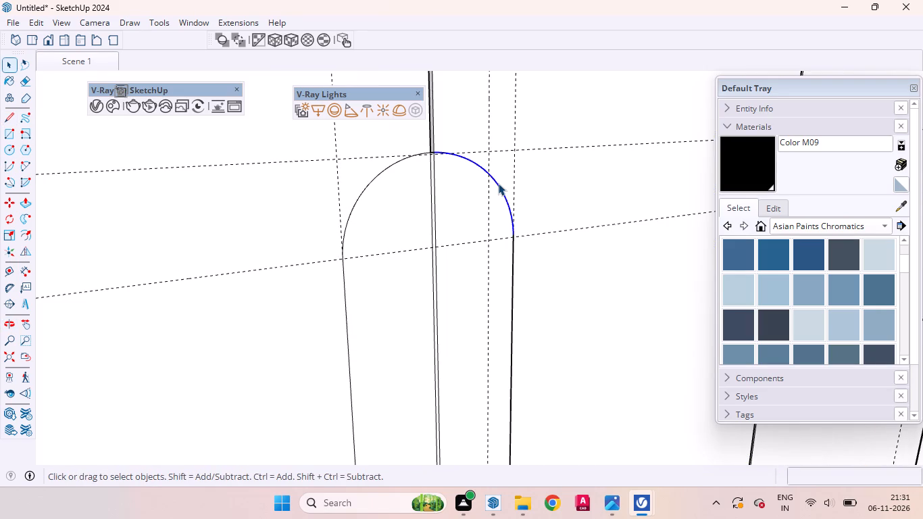
key("Delete")
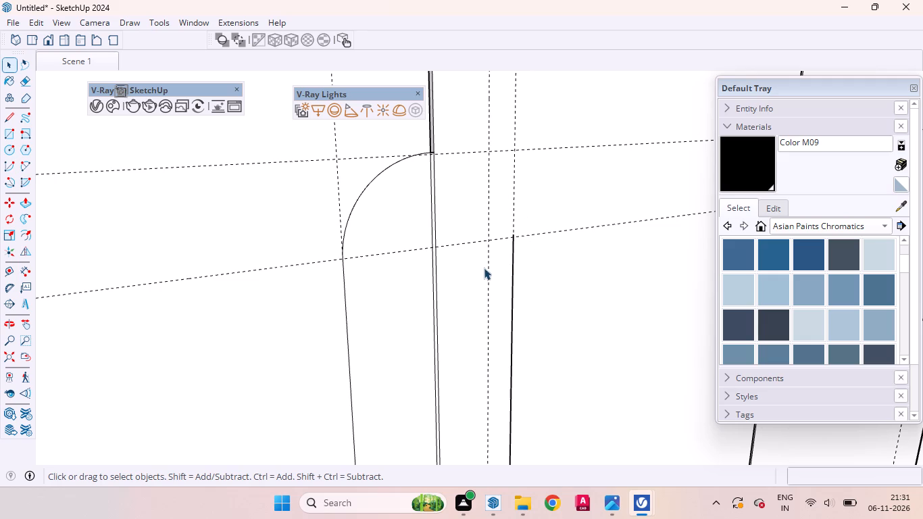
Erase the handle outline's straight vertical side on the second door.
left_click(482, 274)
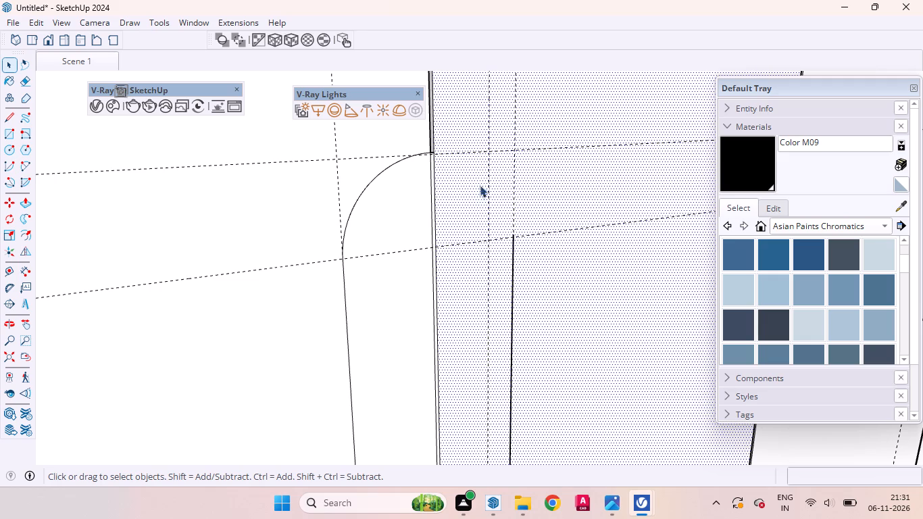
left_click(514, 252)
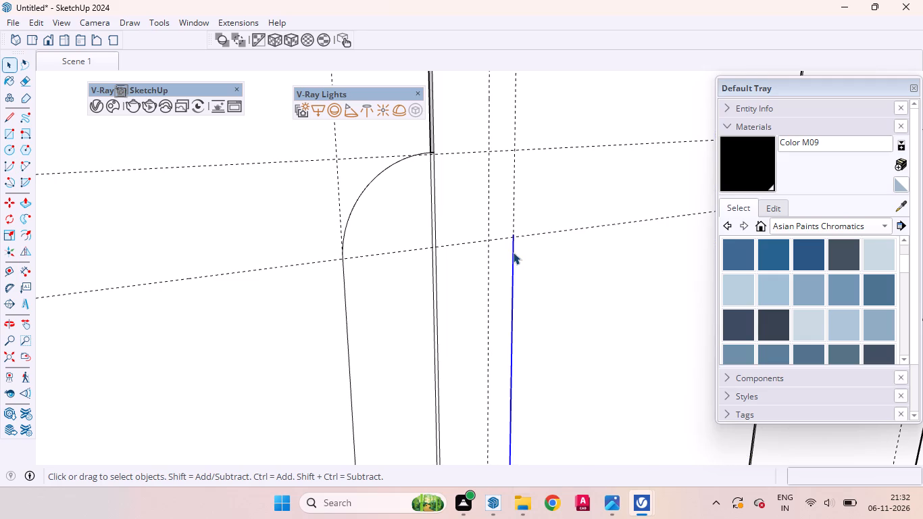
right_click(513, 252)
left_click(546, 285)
Delete the half of the handle outline's lower arc that lies on the second door.
scroll(524, 207, "down", 11)
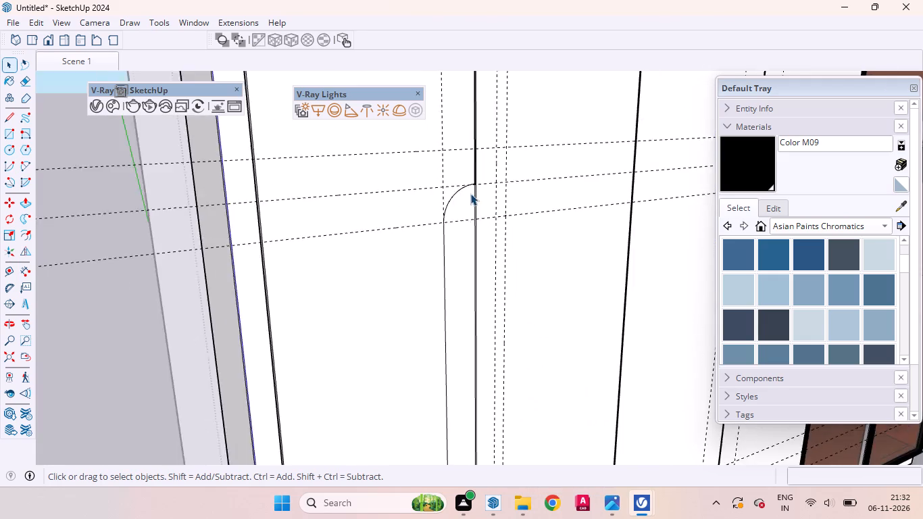
scroll(470, 193, "down", 10)
scroll(487, 348, "up", 11)
scroll(453, 343, "down", 2)
scroll(453, 343, "up", 2)
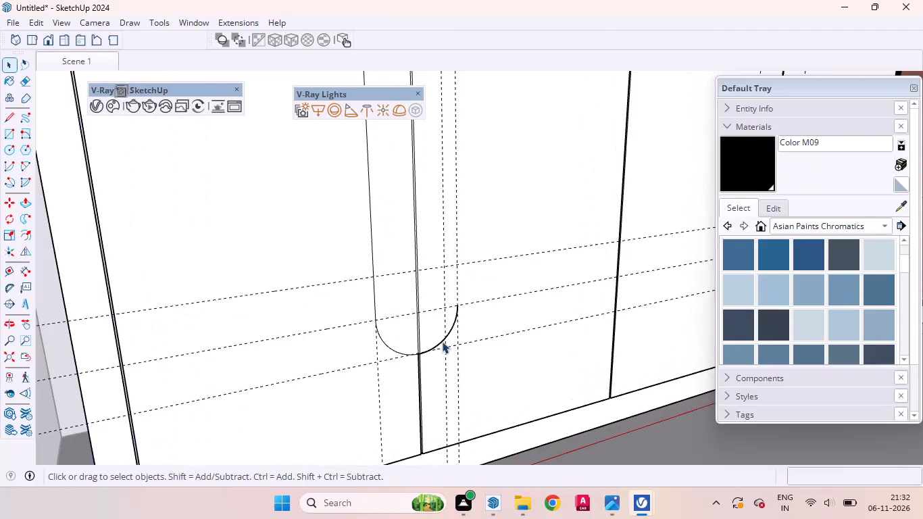
left_click(441, 341)
key("Delete")
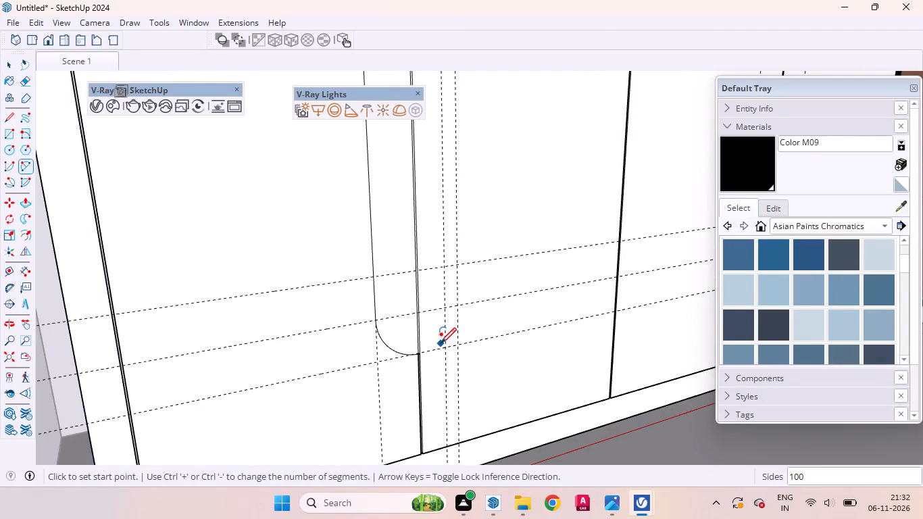
Draw a lower arc on the second door from the outer guide intersection to the door's joint edge, with about a 15/16" bulge.
scroll(434, 349, "up", 15)
scroll(381, 370, "up", 5)
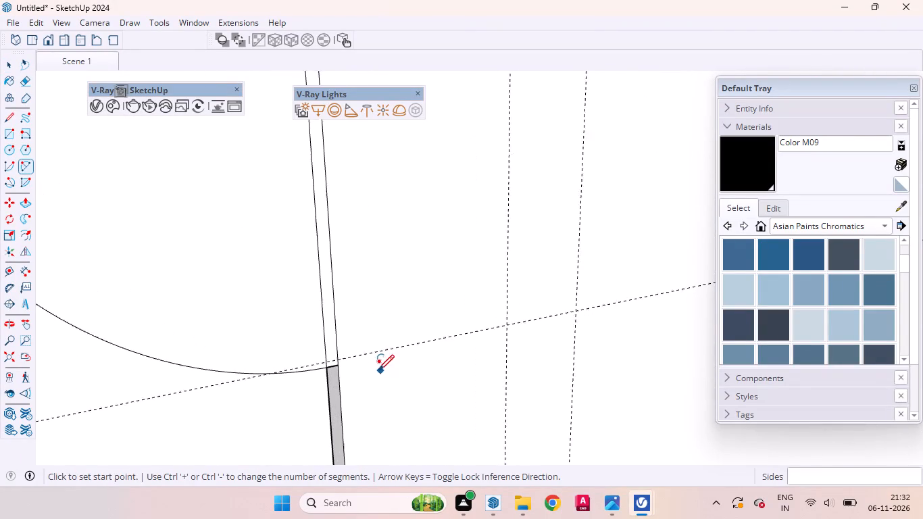
scroll(336, 367, "up", 6)
scroll(355, 411, "down", 11)
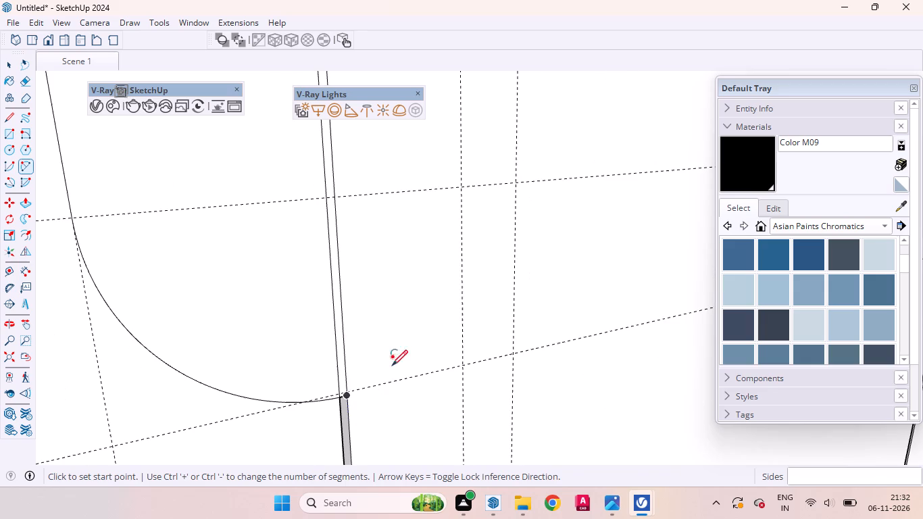
left_click(520, 181)
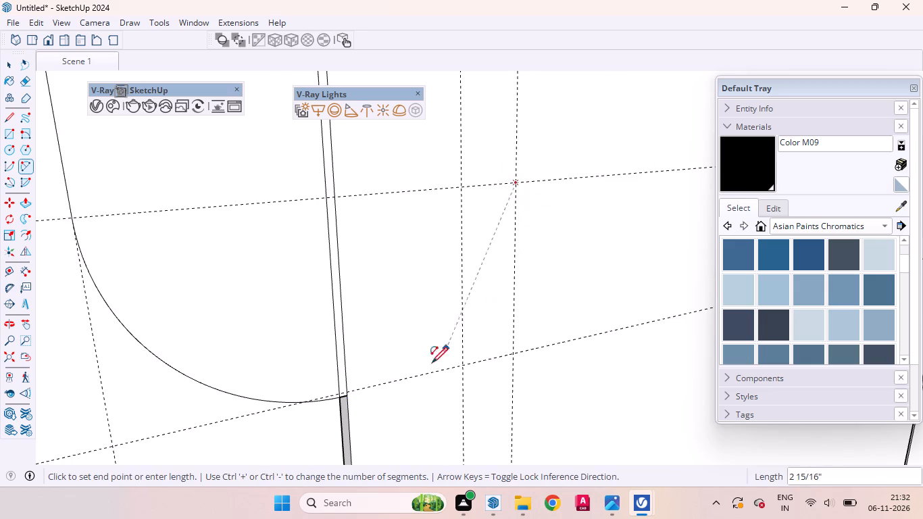
left_click(347, 395)
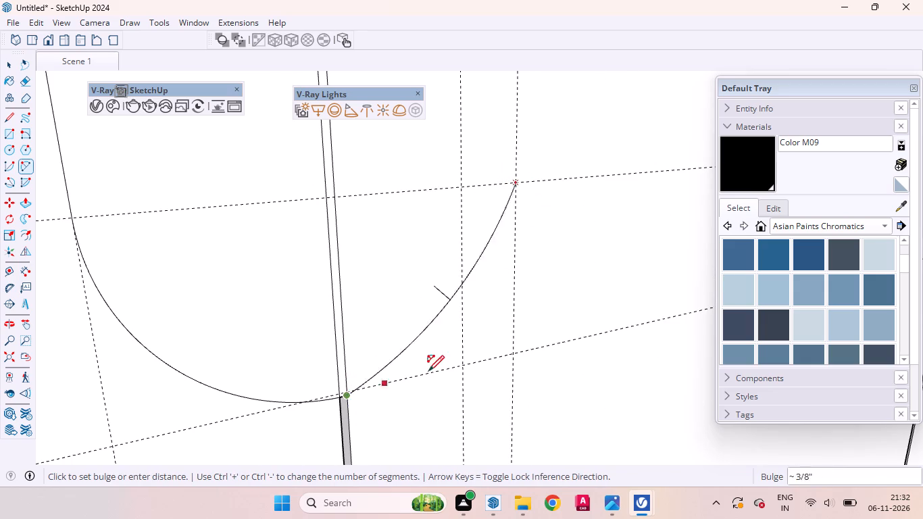
scroll(477, 323, "up", 4)
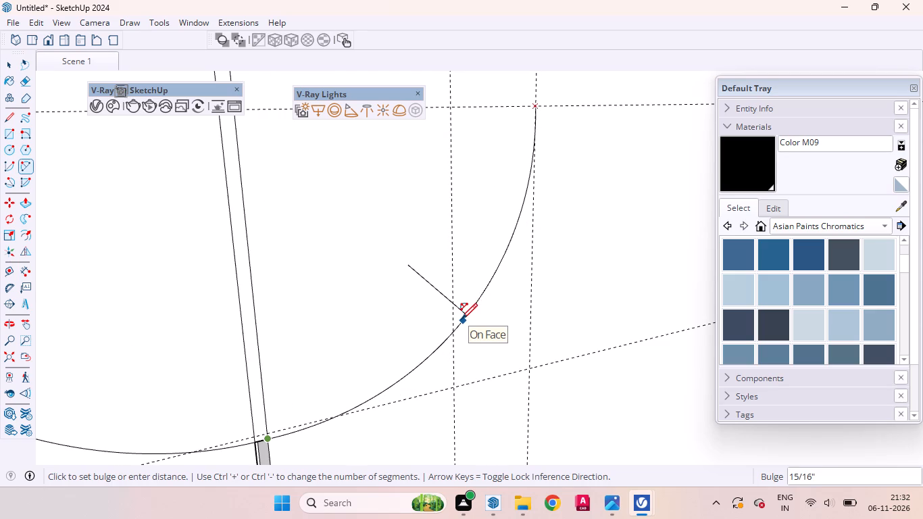
left_click(461, 319)
scroll(470, 372, "down", 13)
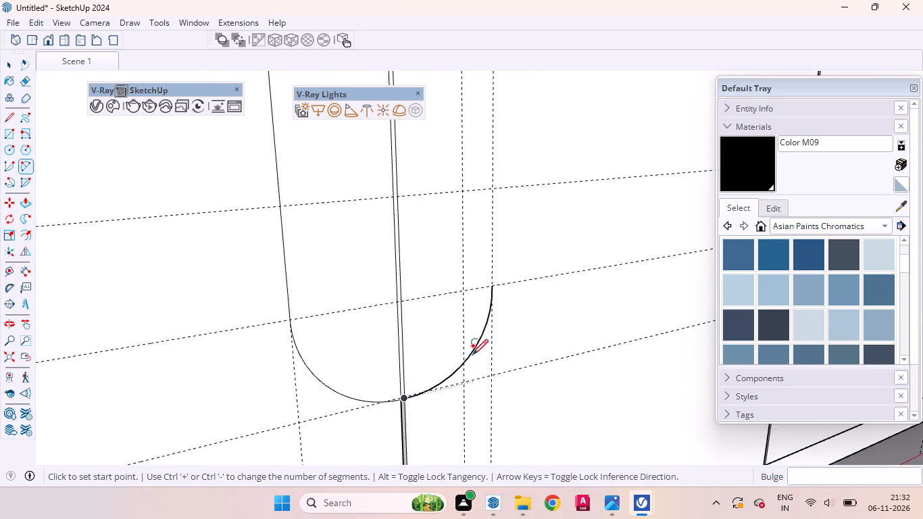
scroll(472, 355, "down", 2)
middle_click_drag(474, 336, 372, 380)
key("space")
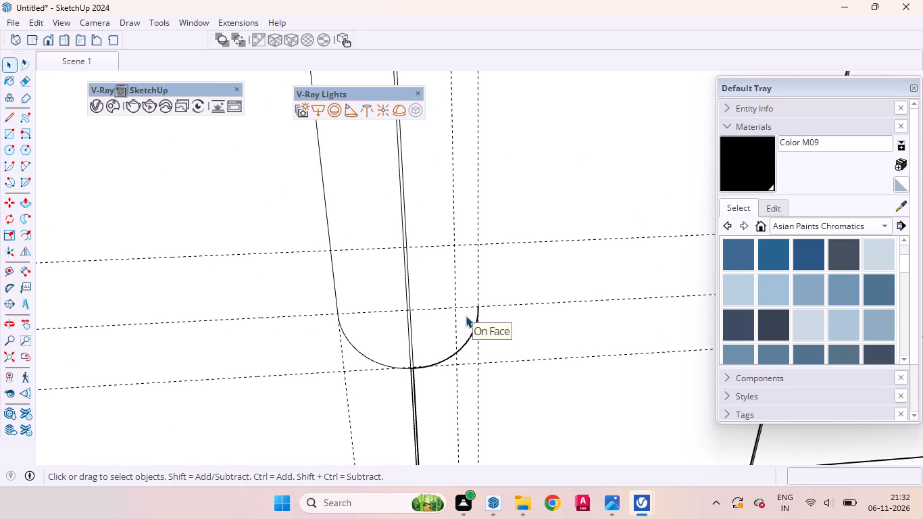
Draw the handle outline's vertical side on the second door, about 3' 3" long, from the lower arc's end up to the guide intersection.
type("L")
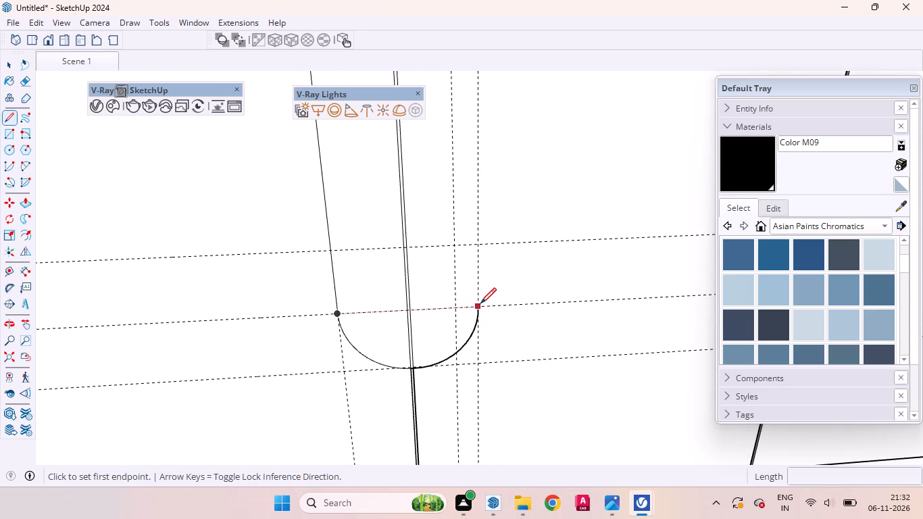
left_click(480, 306)
scroll(484, 265, "down", 15)
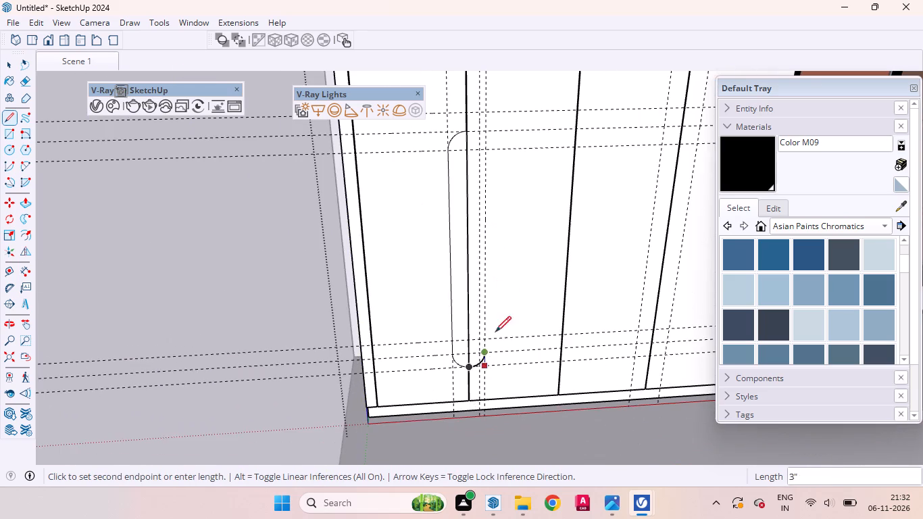
scroll(471, 144, "up", 9)
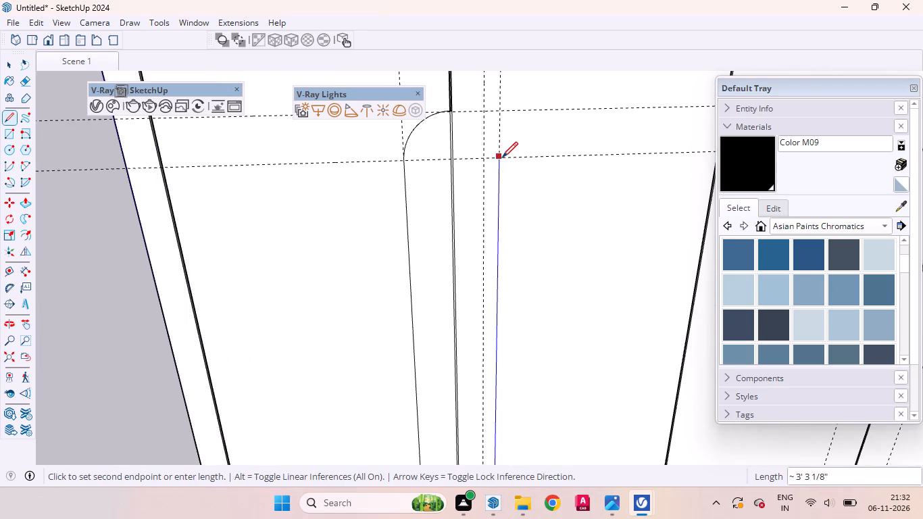
left_click(502, 157)
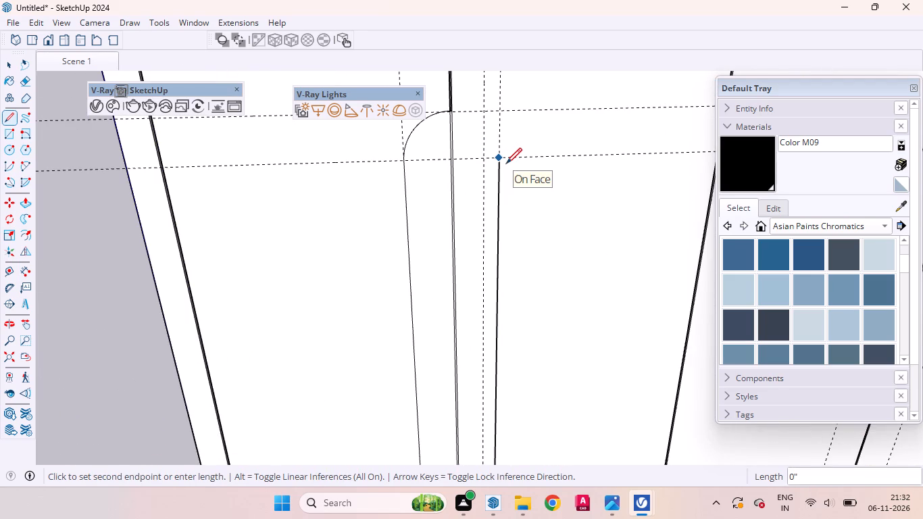
Draw a tangent upper arc on the second door from the vertical side's top end to the door's joint edge, about 4 3/16" across.
key("a")
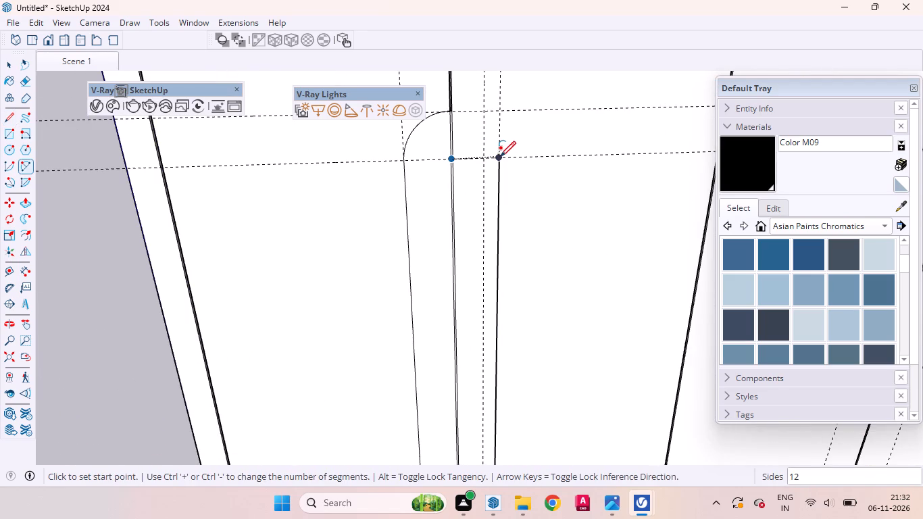
left_click(500, 157)
scroll(474, 119, "up", 6)
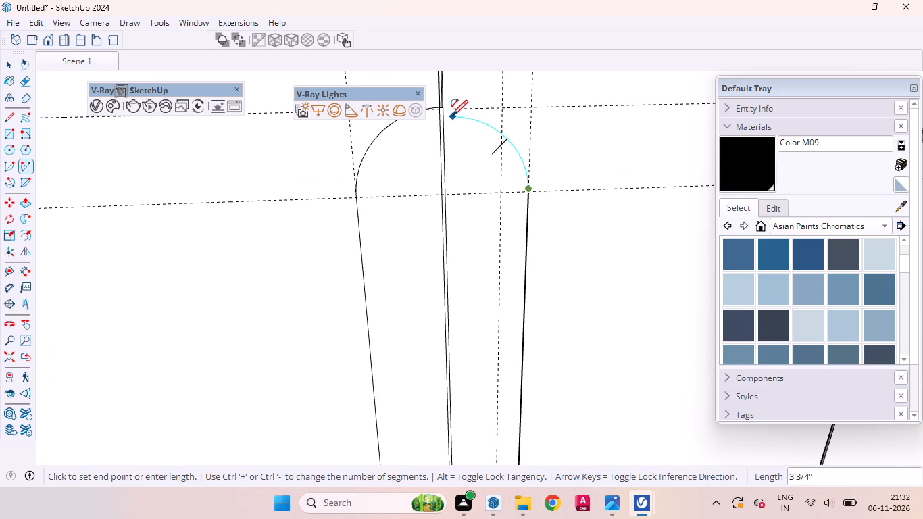
scroll(447, 105, "up", 5)
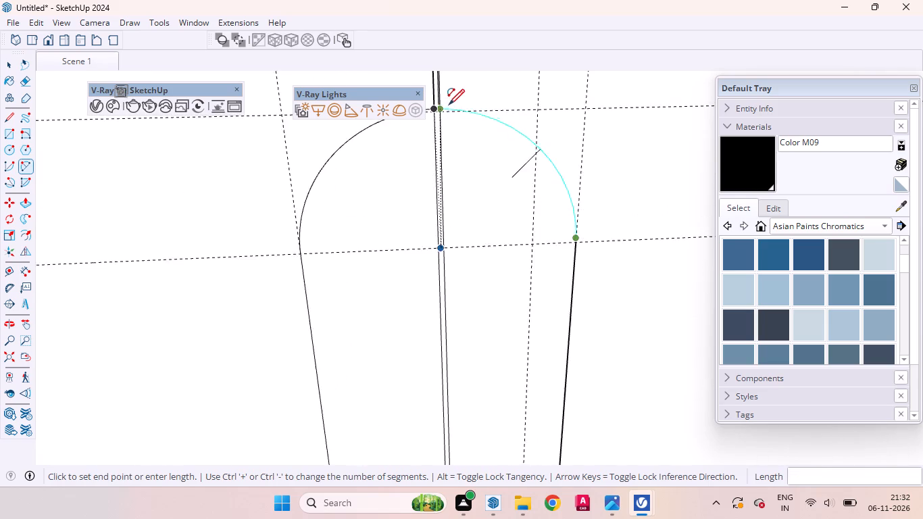
scroll(449, 105, "up", 3)
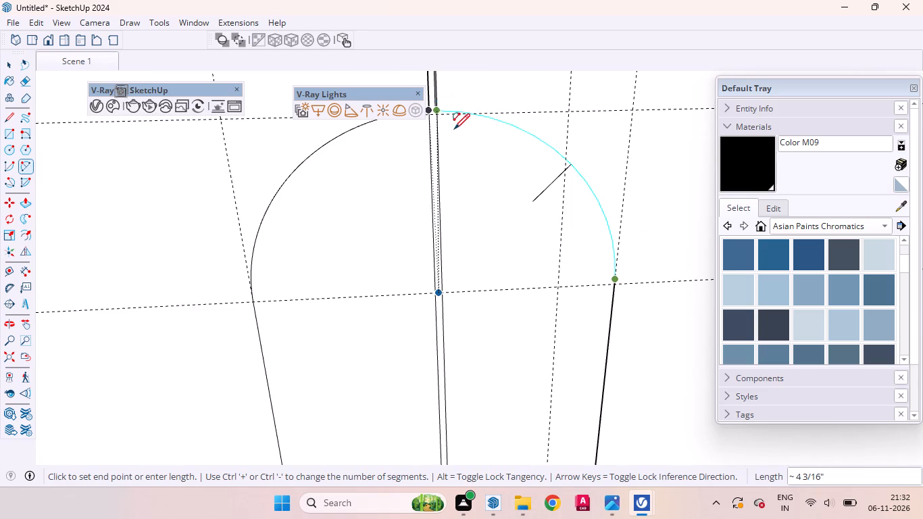
scroll(457, 133, "down", 4)
scroll(455, 132, "up", 4)
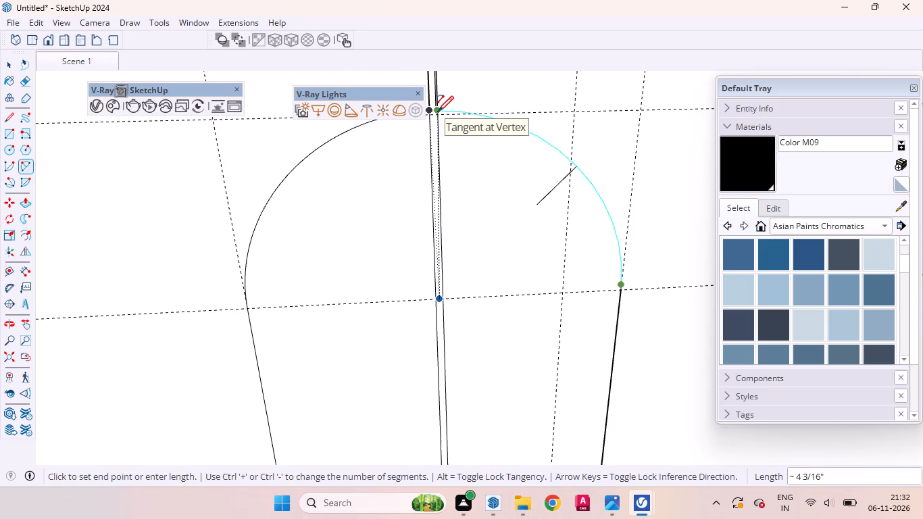
double_click(438, 112)
key("space")
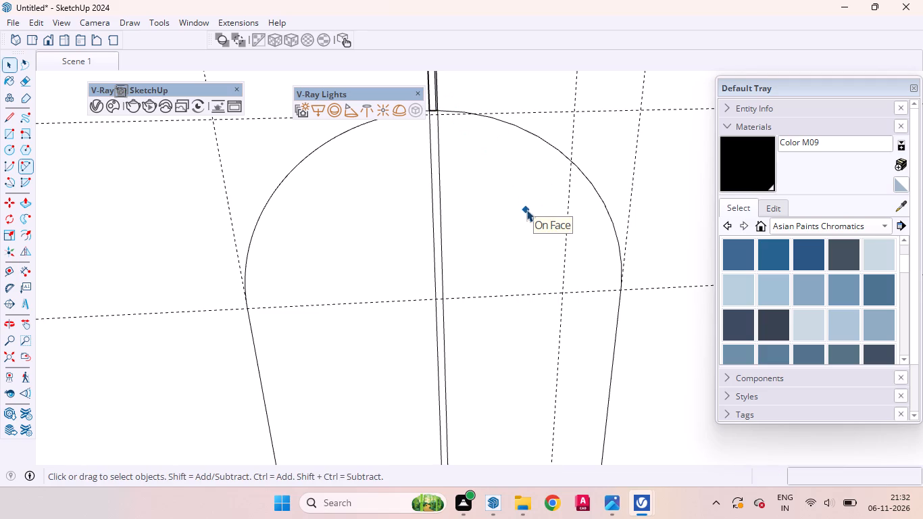
Erase the short upper arc piece bridging the gap between the first and second doors.
left_click(526, 209)
scroll(567, 169, "down", 5)
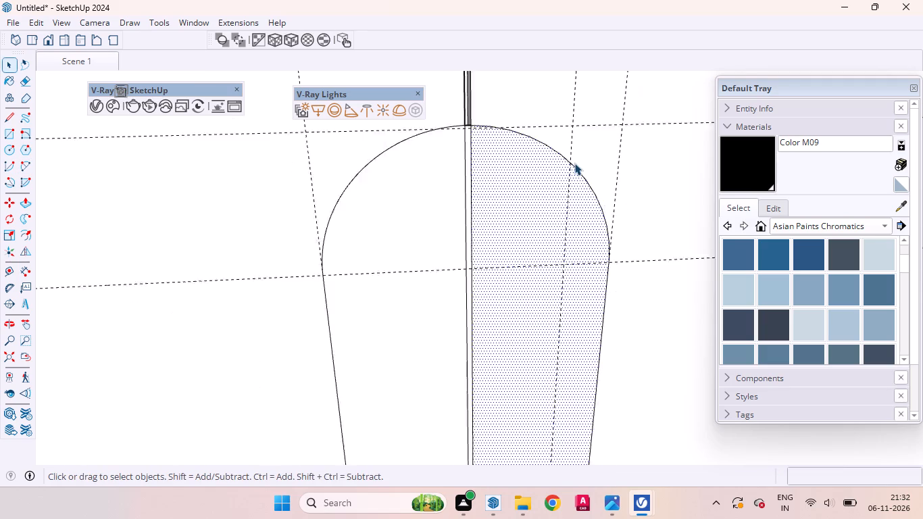
scroll(575, 163, "up", 1)
scroll(575, 163, "down", 5)
scroll(515, 113, "up", 4)
scroll(518, 157, "down", 1)
scroll(519, 158, "up", 10)
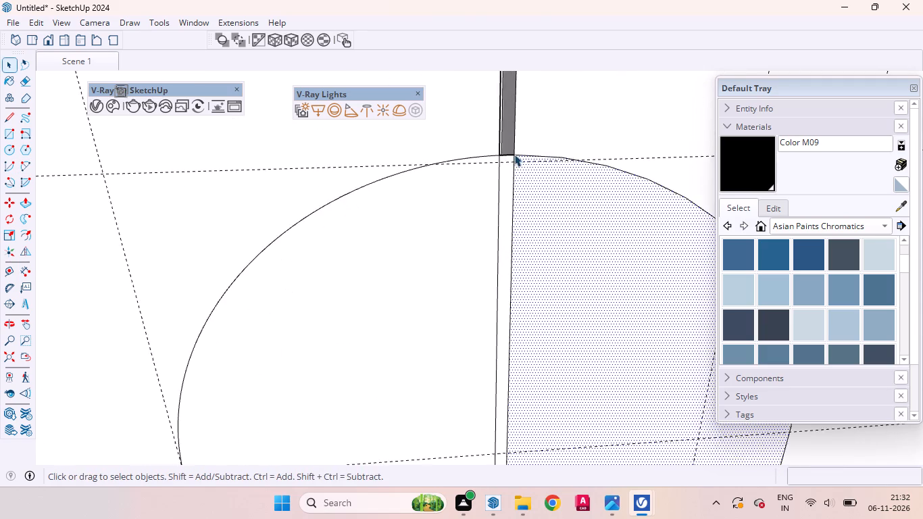
scroll(514, 154, "up", 5)
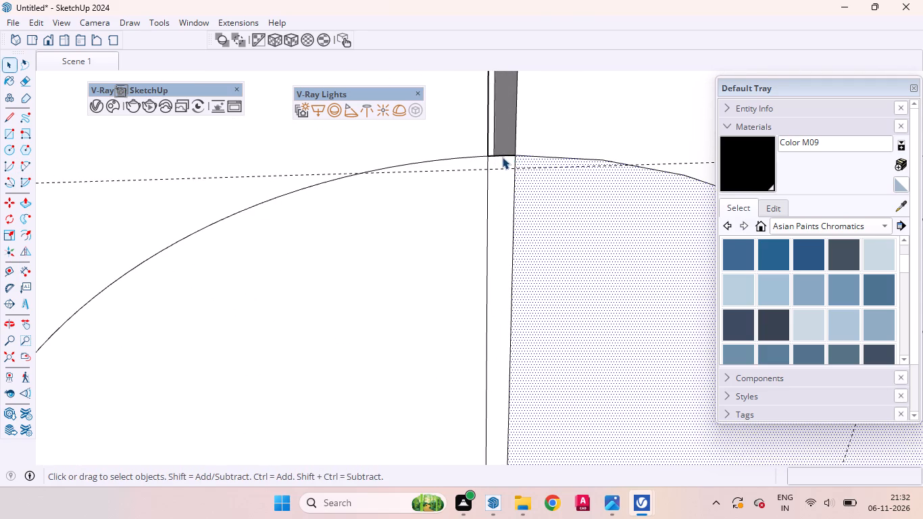
left_click(502, 156)
right_click(502, 156)
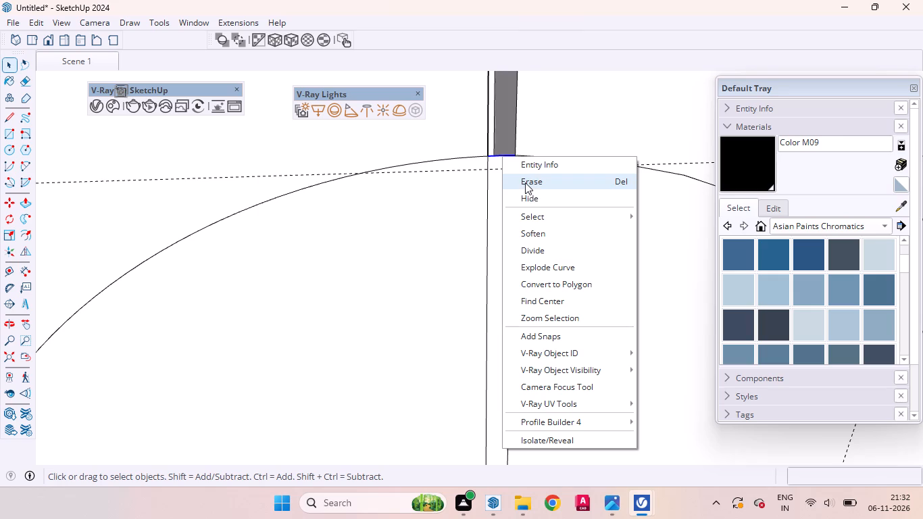
left_click(525, 182)
Erase the short lower arc piece bridging the gap between the first and second doors.
scroll(512, 191, "down", 15)
scroll(516, 122, "up", 1)
scroll(516, 122, "down", 18)
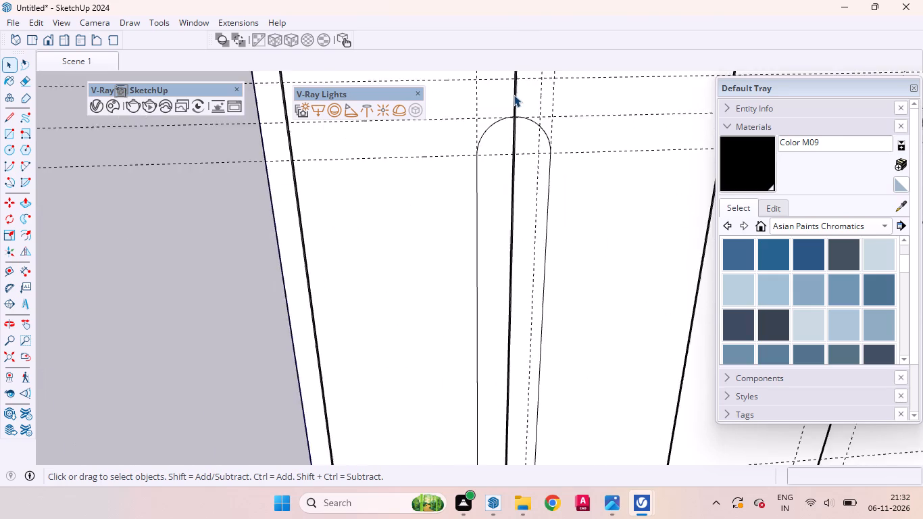
scroll(514, 95, "down", 12)
scroll(517, 291, "up", 6)
scroll(507, 272, "down", 1)
scroll(503, 265, "up", 8)
scroll(499, 240, "down", 1)
scroll(500, 240, "up", 2)
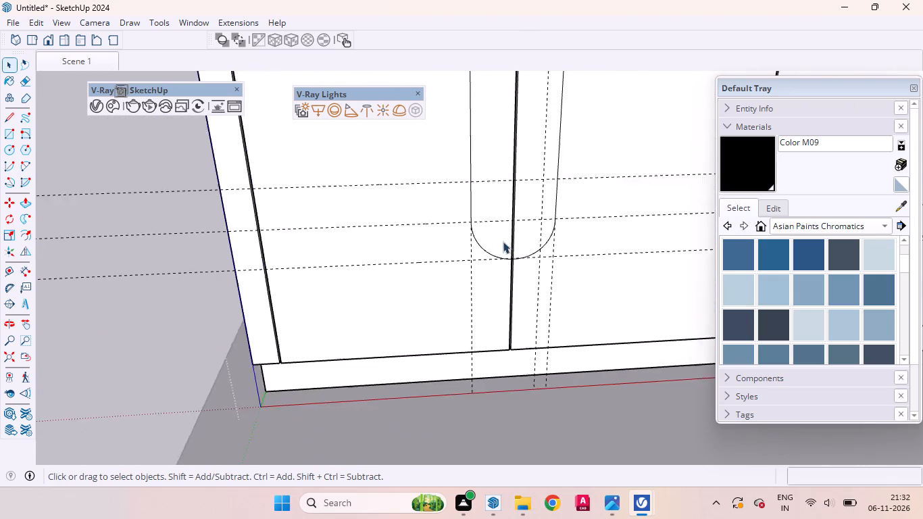
scroll(503, 241, "up", 16)
scroll(518, 238, "down", 1)
scroll(516, 234, "up", 1)
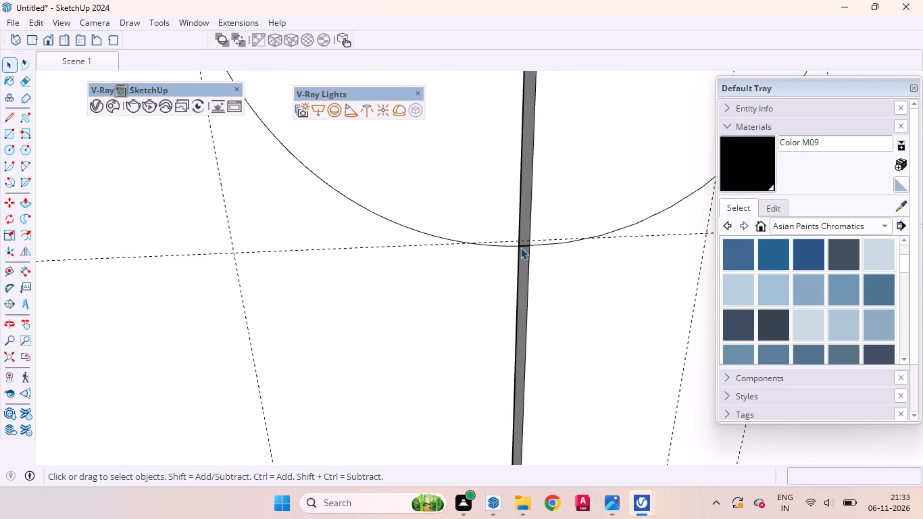
left_click(520, 246)
left_click(524, 246)
right_click(524, 246)
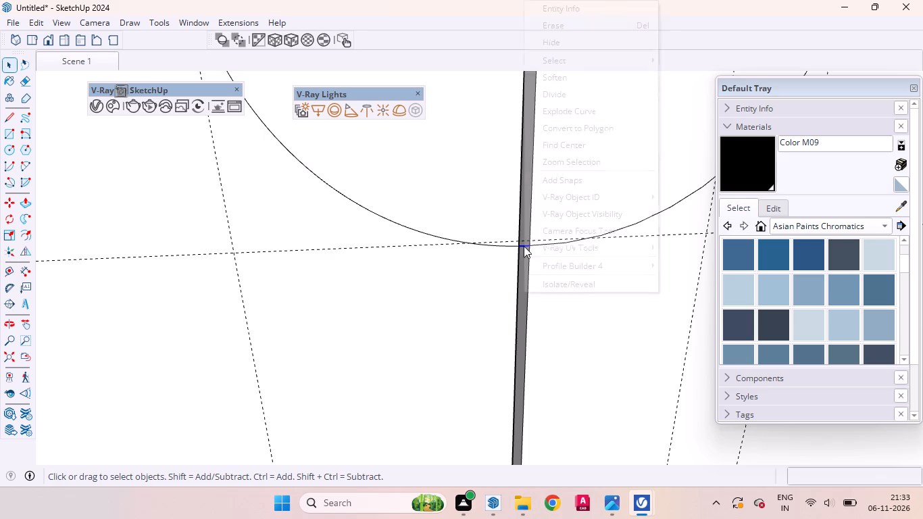
left_click(555, 26)
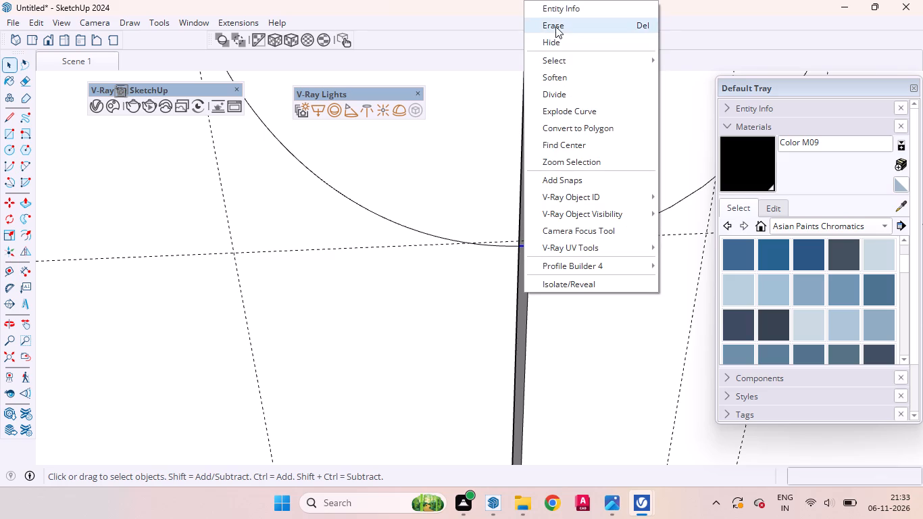
Draw a 100-segment upper arc across the third and fourth doors' joint, between the guide intersections, with a bulge of about 3 1/16".
scroll(568, 379, "down", 20)
scroll(568, 379, "down", 20)
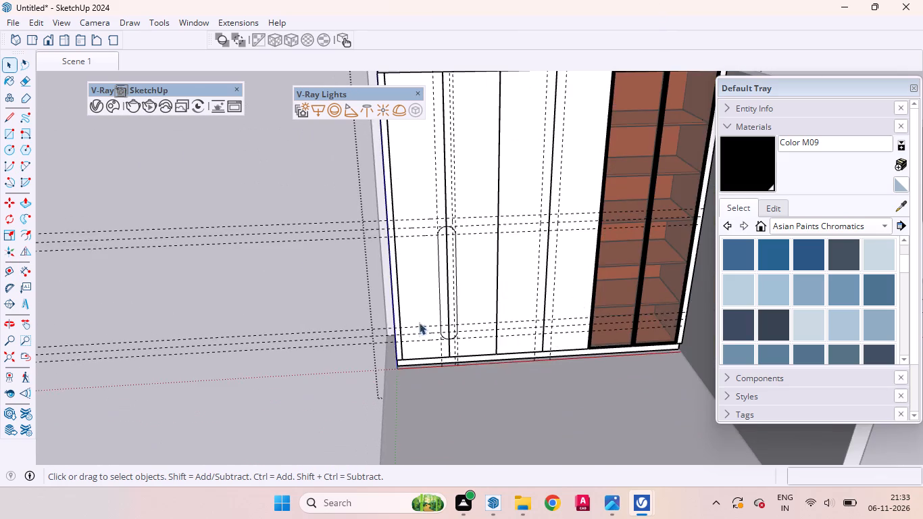
scroll(516, 202, "up", 4)
middle_click_drag(572, 243, 545, 207)
scroll(545, 207, "up", 1)
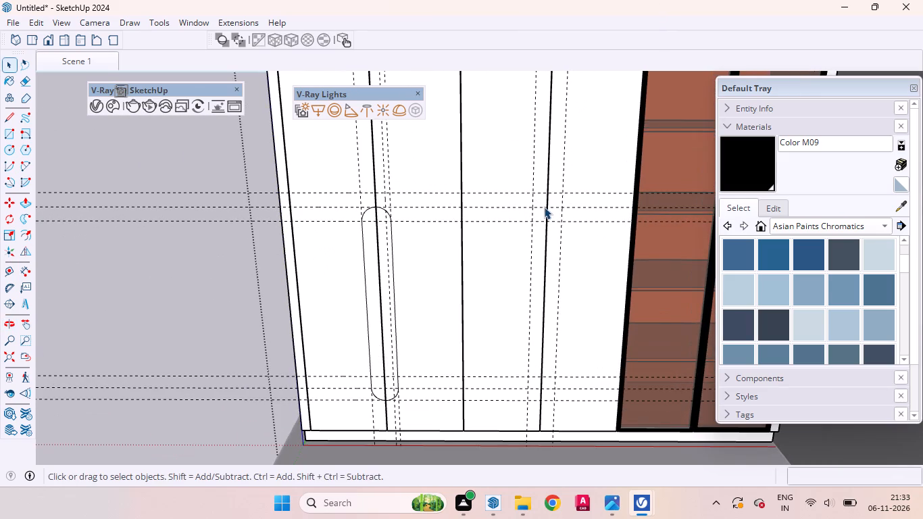
key("a")
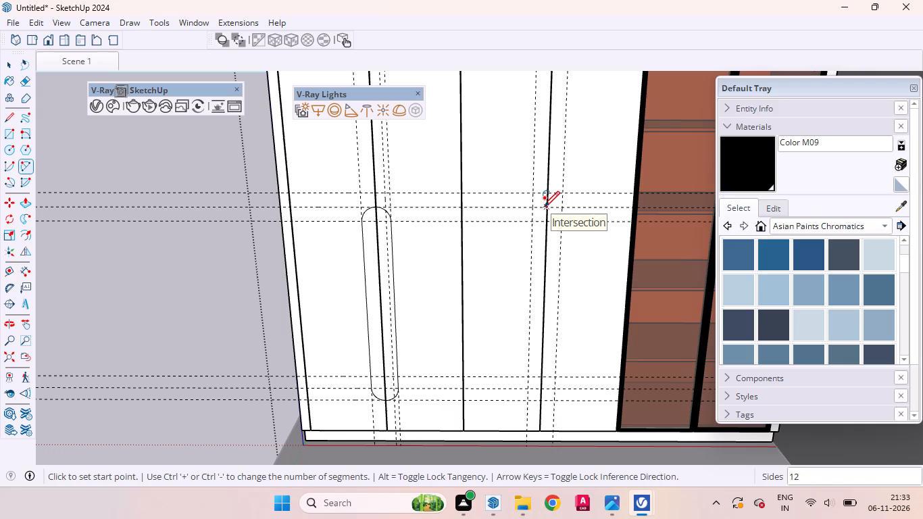
type("100")
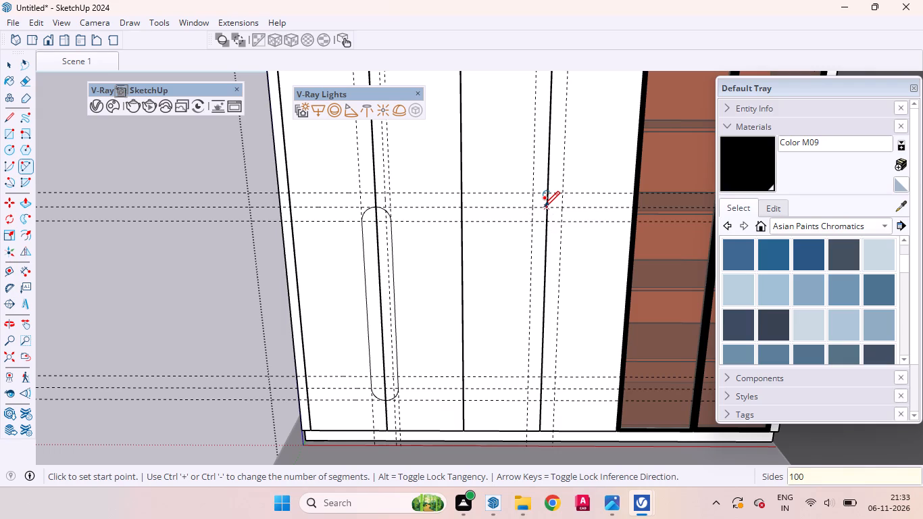
key("Return")
scroll(543, 223, "up", 8)
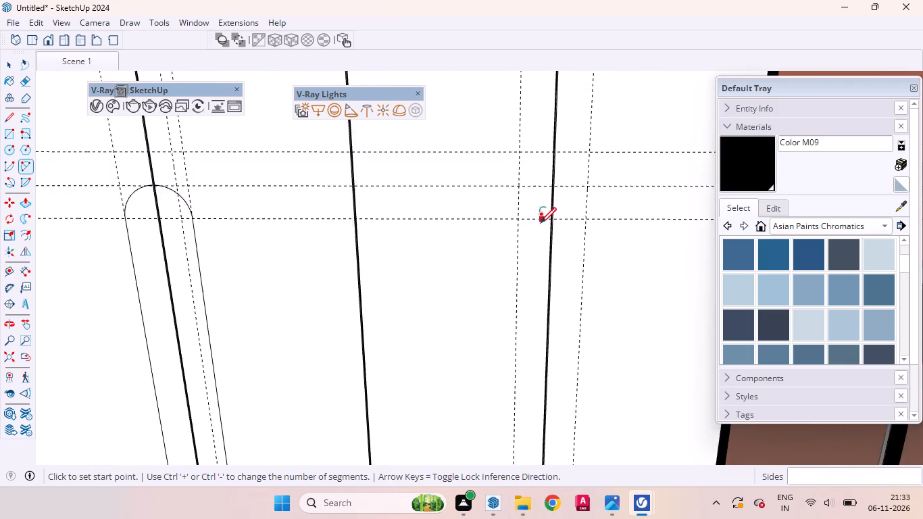
scroll(541, 223, "up", 6)
left_click(505, 212)
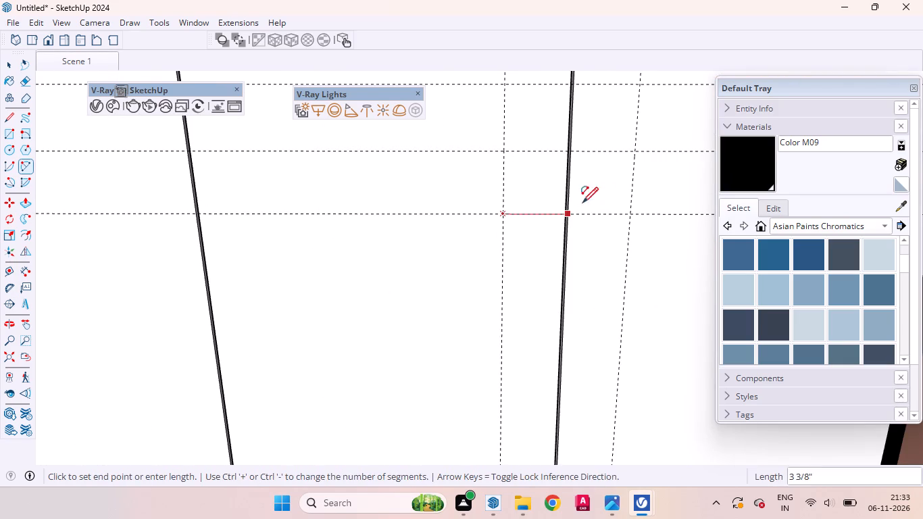
left_click(633, 212)
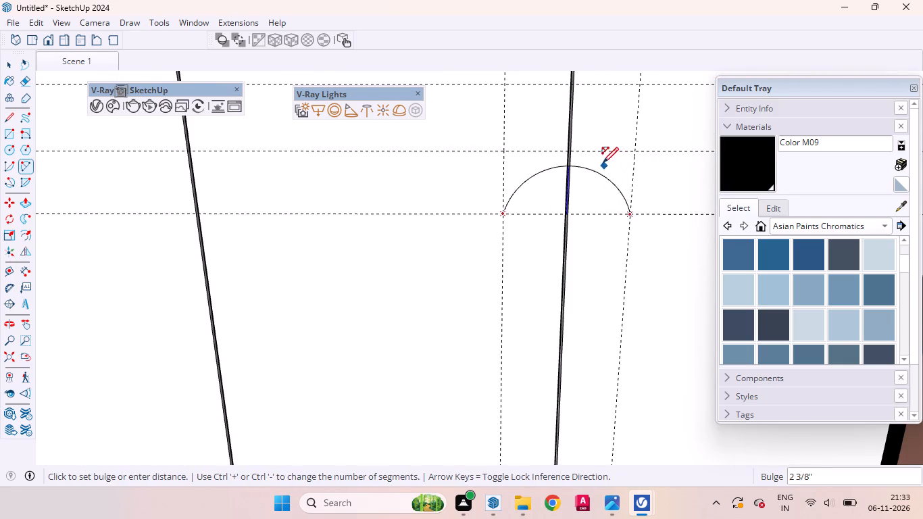
left_click(595, 151)
Draw a downward lower arc across the third and fourth doors' joint, about 6 1/8" wide with a bulge of about 3 1/16".
scroll(593, 206, "down", 2)
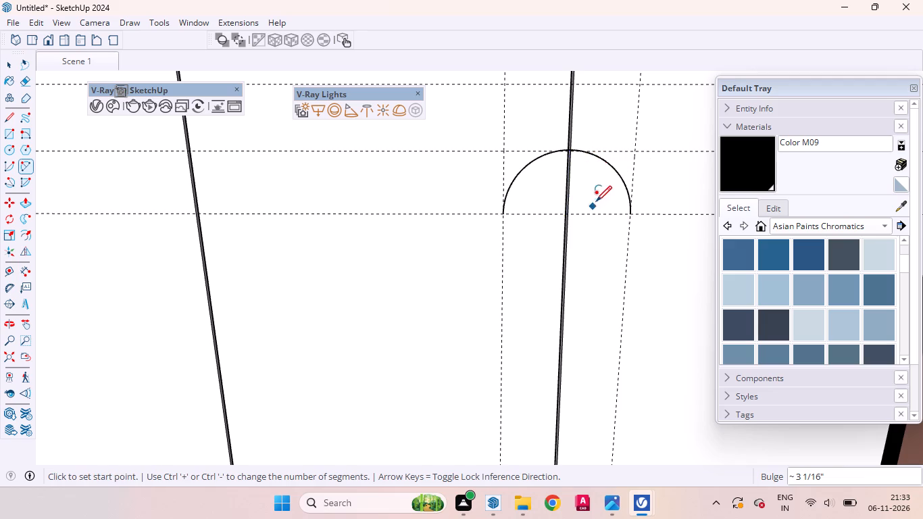
scroll(596, 201, "down", 7)
scroll(602, 159, "up", 2)
scroll(602, 159, "down", 13)
scroll(612, 320, "up", 10)
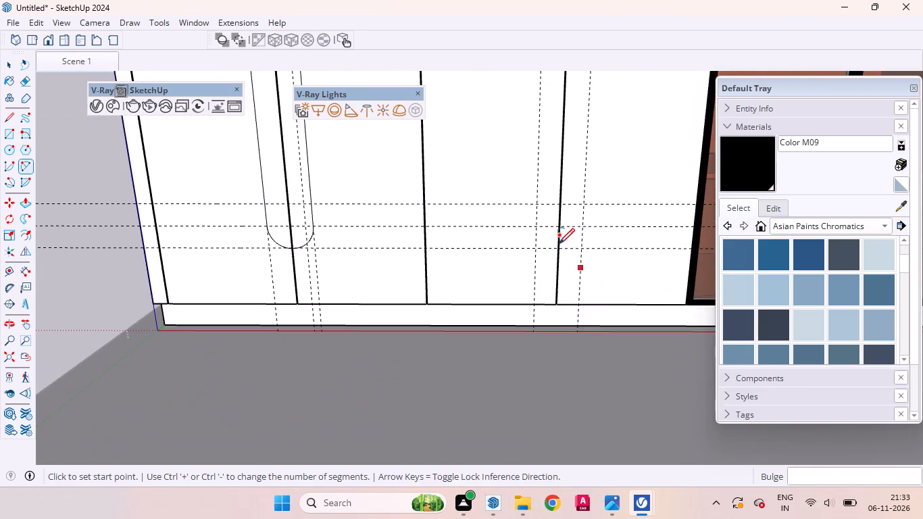
scroll(558, 244, "up", 7)
left_click(516, 207)
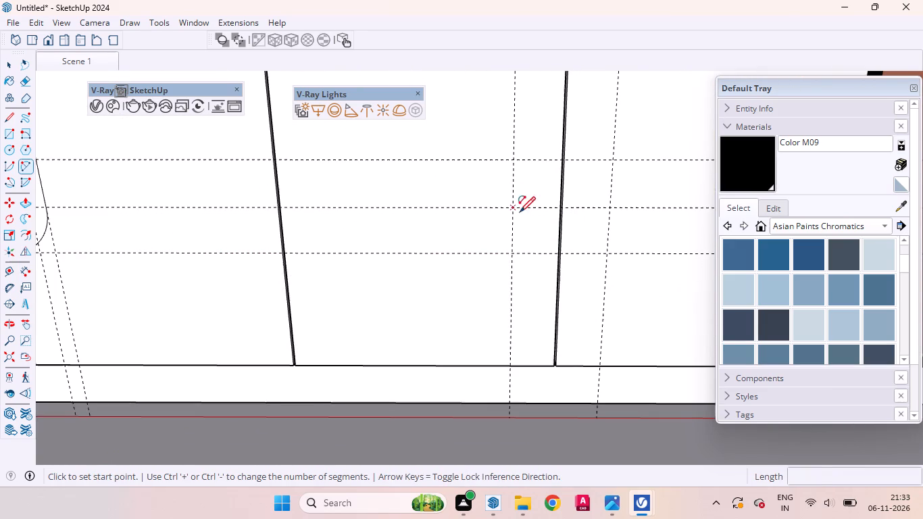
left_click(610, 206)
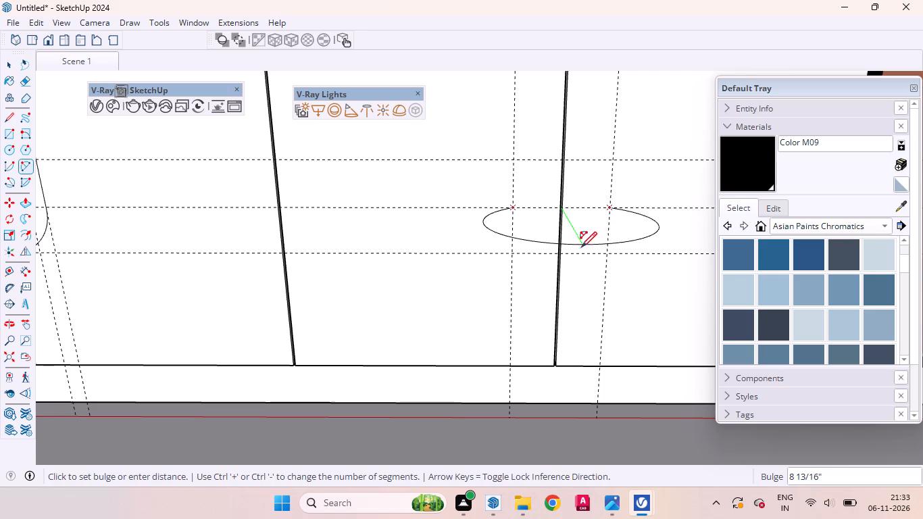
left_click(570, 265)
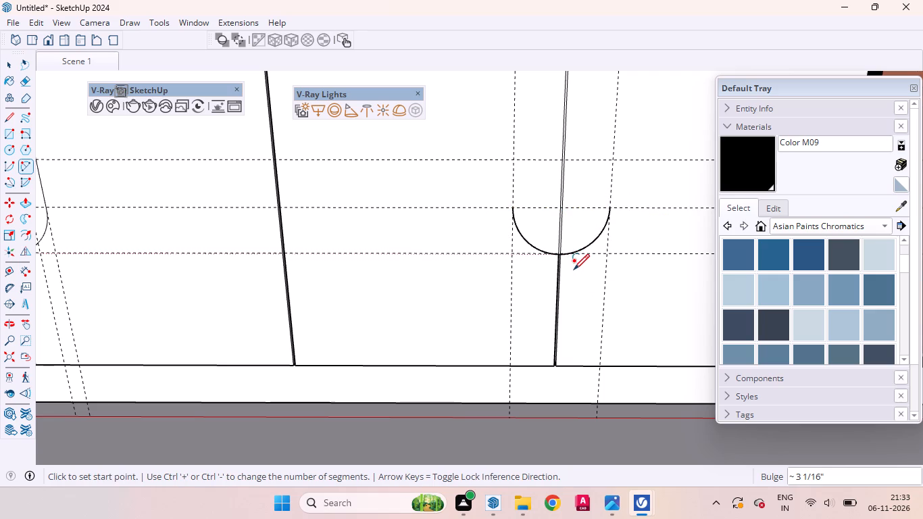
key("space")
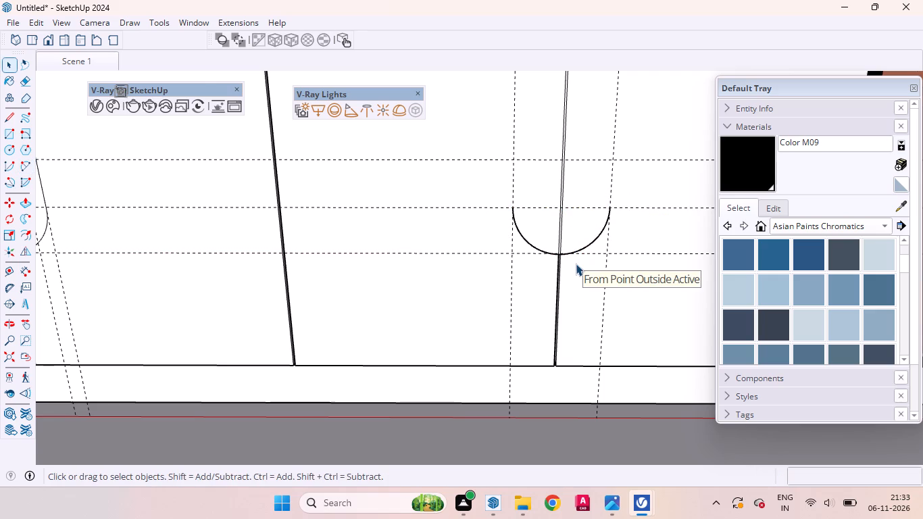
Draw the handle outline's vertical side on the fourth door, 3' 3" long, from the lower arc's end to the upper arc's end.
scroll(575, 265, "down", 19)
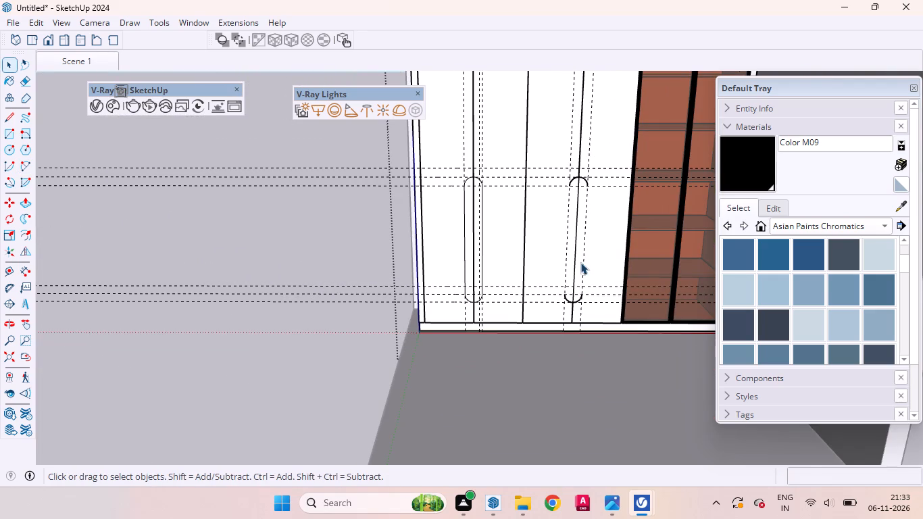
key("l")
scroll(640, 309, "up", 4)
scroll(575, 304, "up", 3)
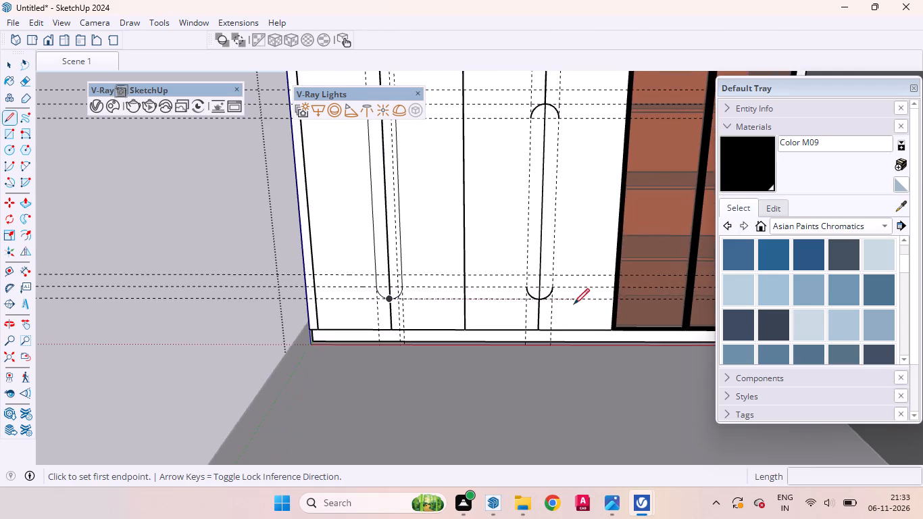
scroll(574, 304, "up", 14)
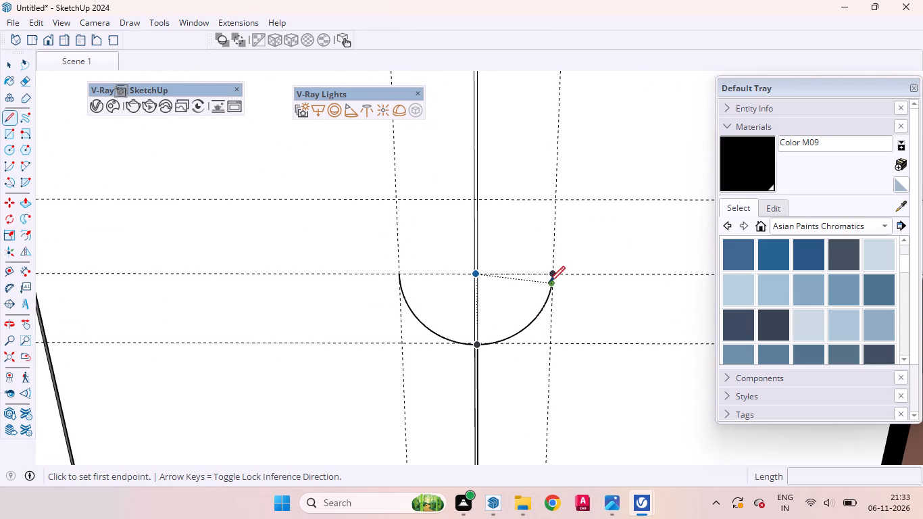
left_click(553, 275)
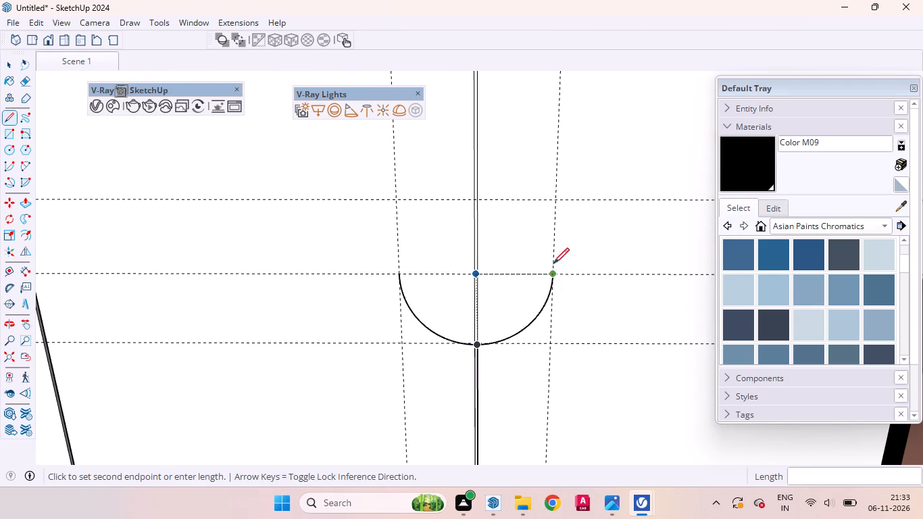
scroll(566, 245, "down", 16)
scroll(555, 303, "up", 1)
scroll(555, 306, "down", 2)
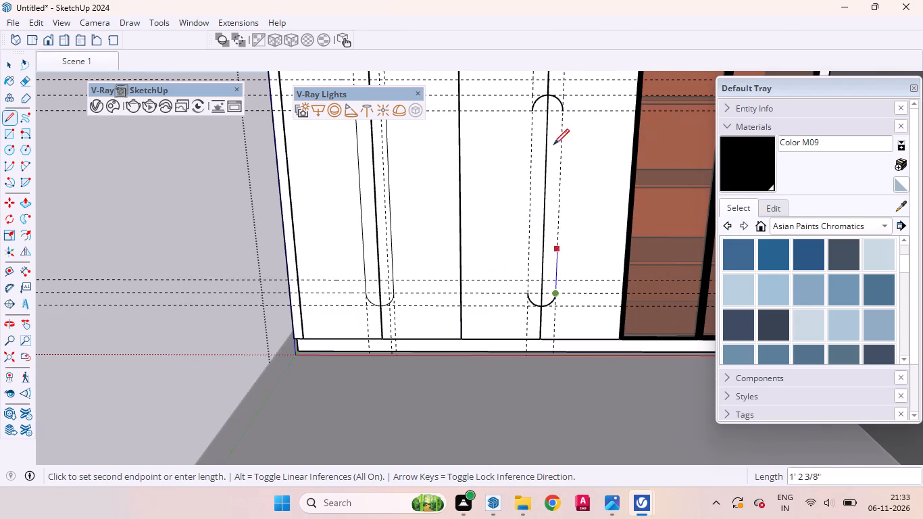
scroll(555, 122, "up", 6)
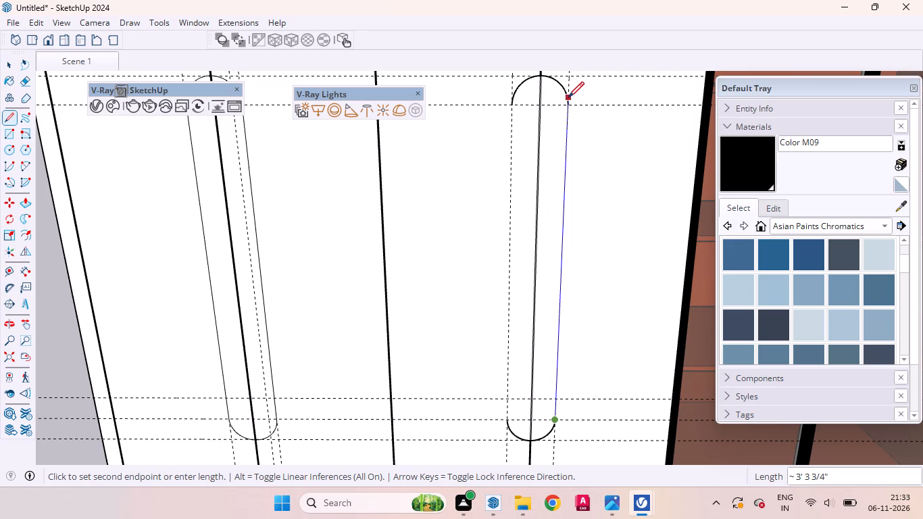
scroll(568, 97, "up", 3)
scroll(568, 97, "down", 2)
scroll(568, 97, "up", 6)
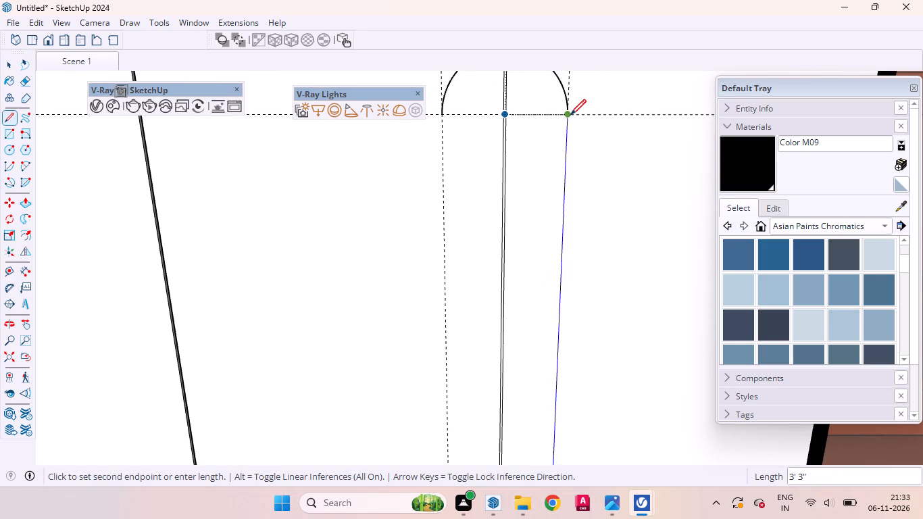
left_click(570, 115)
key("space")
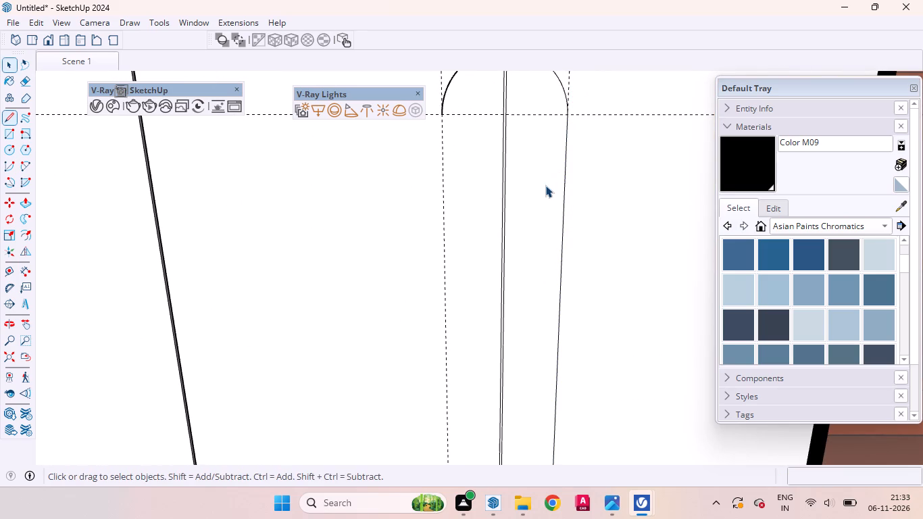
Draw the handle outline's vertical side on the third door, 3' 3" long, from the upper arc's end to the lower arc's end.
left_click(545, 185)
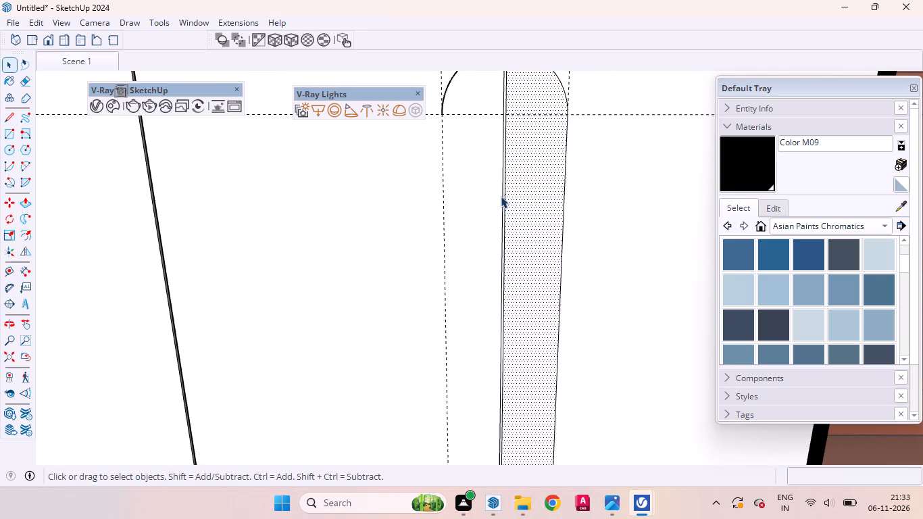
left_click(487, 195)
scroll(509, 130, "down", 6)
scroll(509, 129, "up", 1)
scroll(509, 129, "down", 4)
key("l")
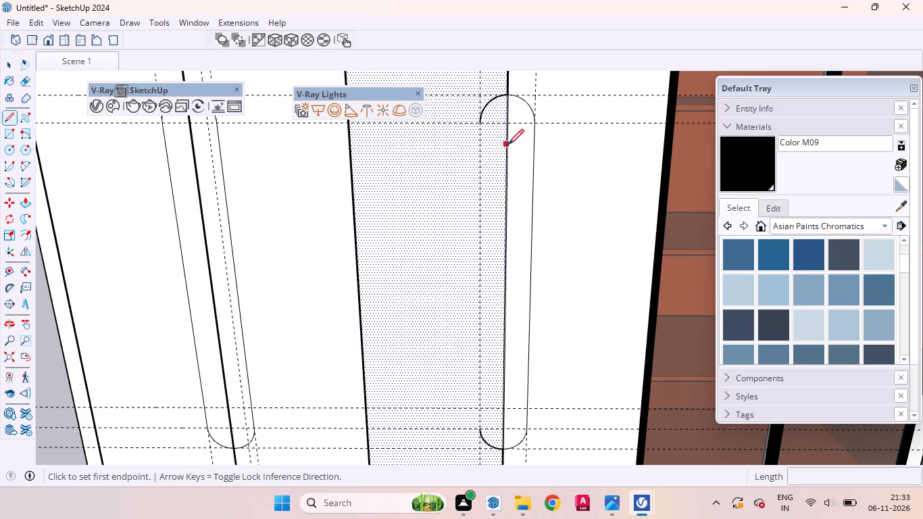
left_click(480, 123)
scroll(488, 209, "down", 9)
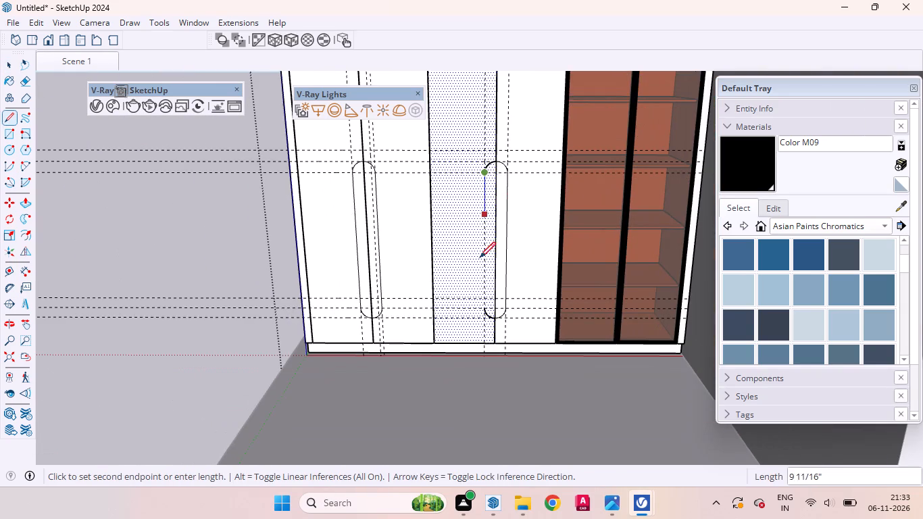
left_click(483, 307)
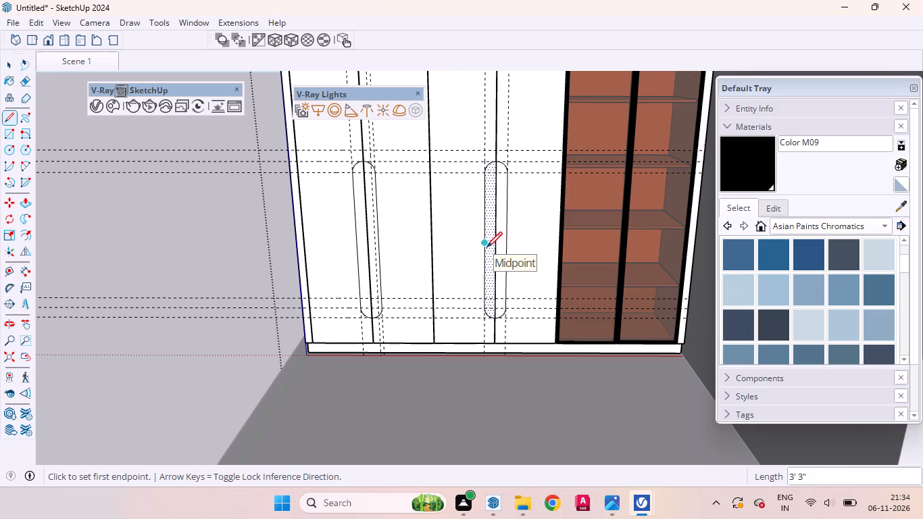
key("space")
Erase the short upper arc piece bridging the gap between the third and fourth doors.
scroll(501, 250, "down", 3)
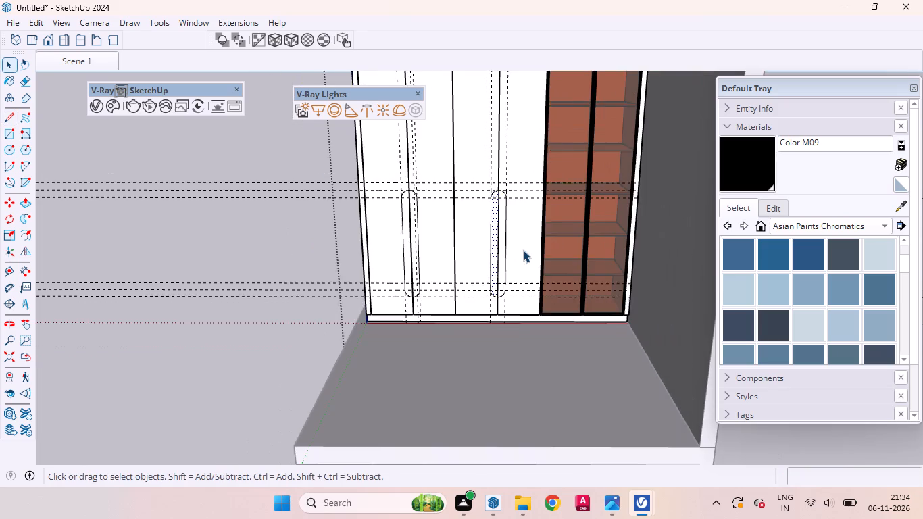
scroll(523, 250, "down", 3)
scroll(507, 166, "up", 18)
scroll(502, 170, "down", 1)
scroll(502, 170, "up", 2)
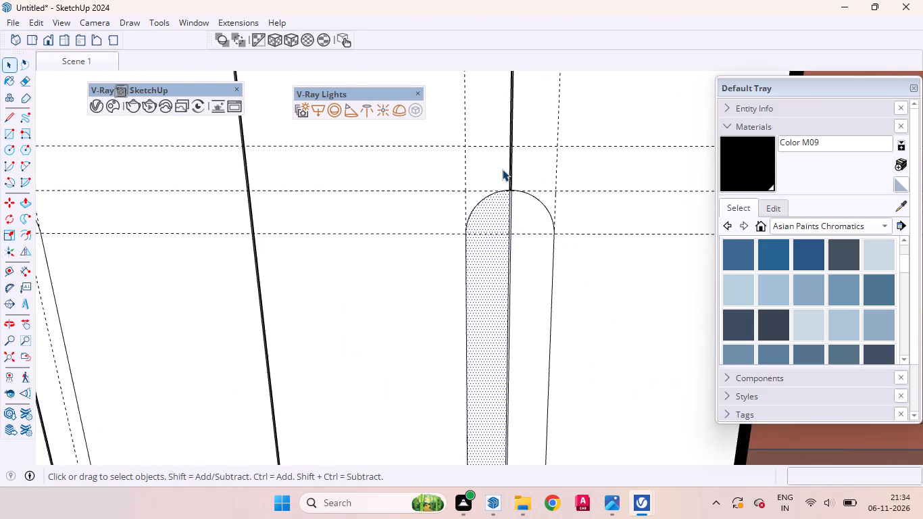
scroll(502, 169, "up", 20)
scroll(502, 169, "up", 2)
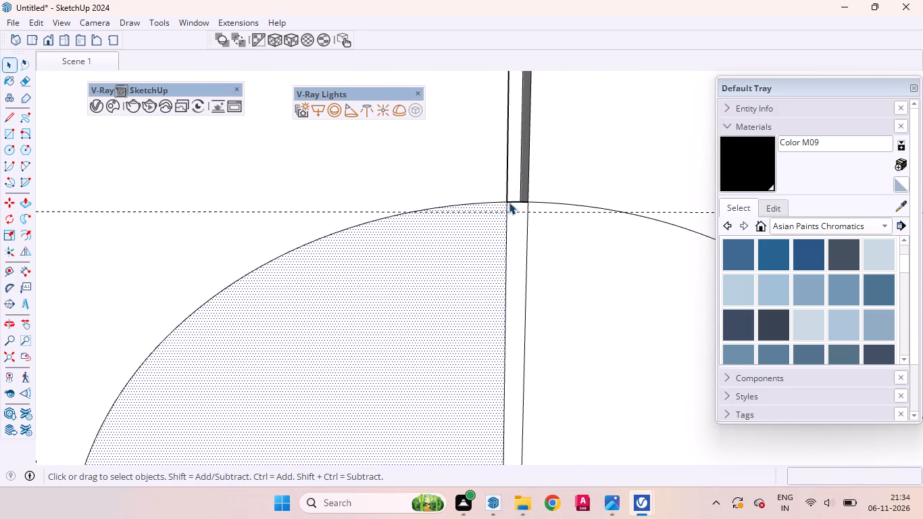
left_click(516, 201)
right_click(516, 201)
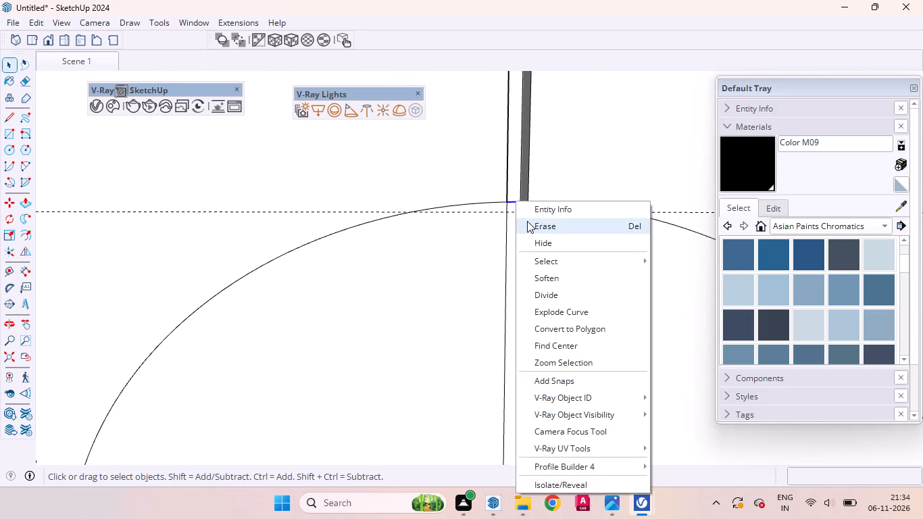
left_click(527, 221)
Erase the short lower arc piece bridging the gap between the third and fourth doors.
scroll(509, 82, "down", 20)
scroll(509, 82, "down", 10)
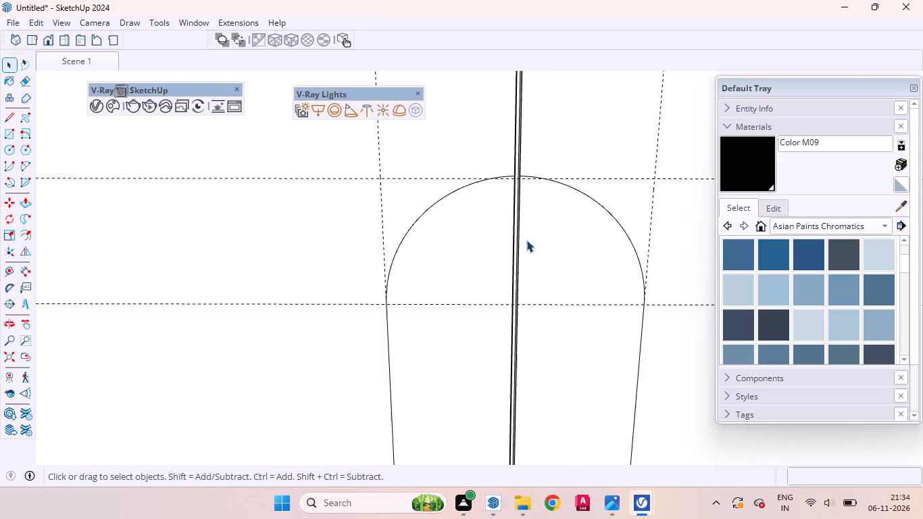
scroll(526, 240, "down", 20)
scroll(526, 240, "down", 6)
scroll(523, 123, "up", 1)
scroll(523, 123, "down", 1)
scroll(531, 242, "up", 5)
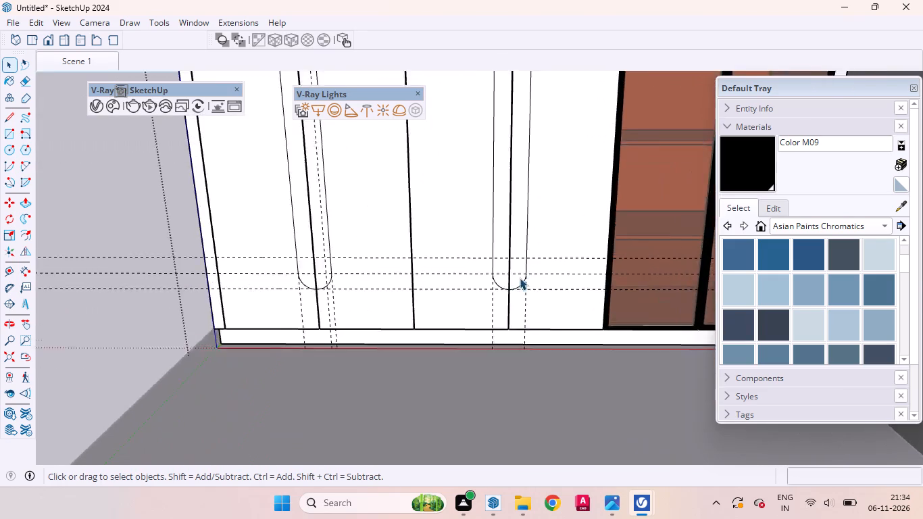
scroll(520, 278, "up", 20)
scroll(520, 278, "up", 10)
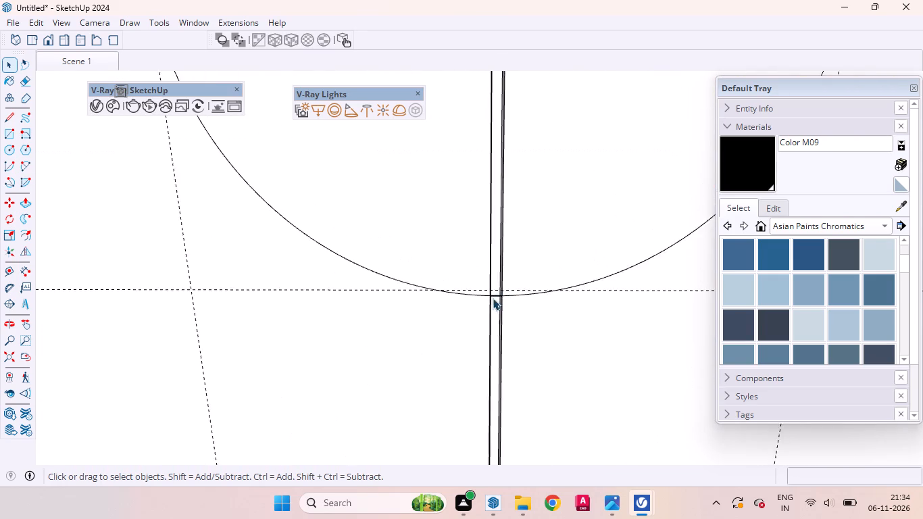
scroll(493, 298, "up", 7)
left_click(496, 293)
right_click(496, 293)
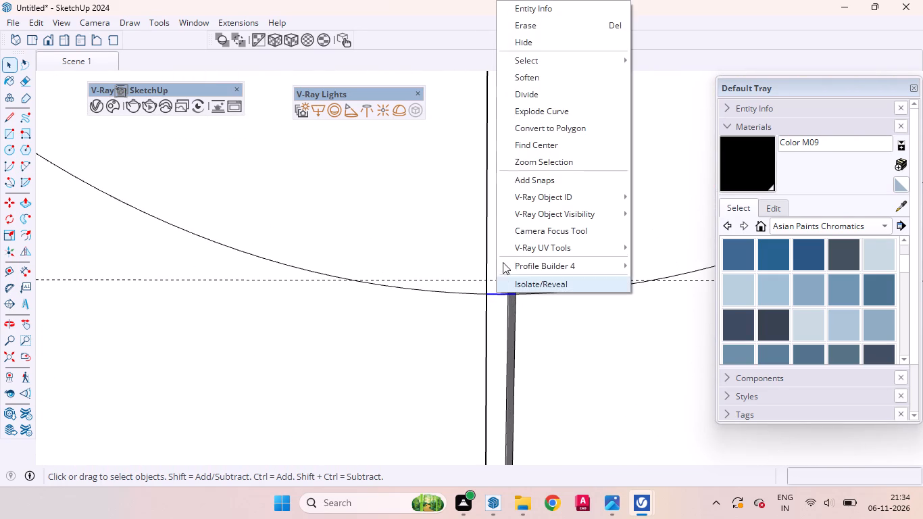
left_click(514, 20)
scroll(549, 194, "down", 10)
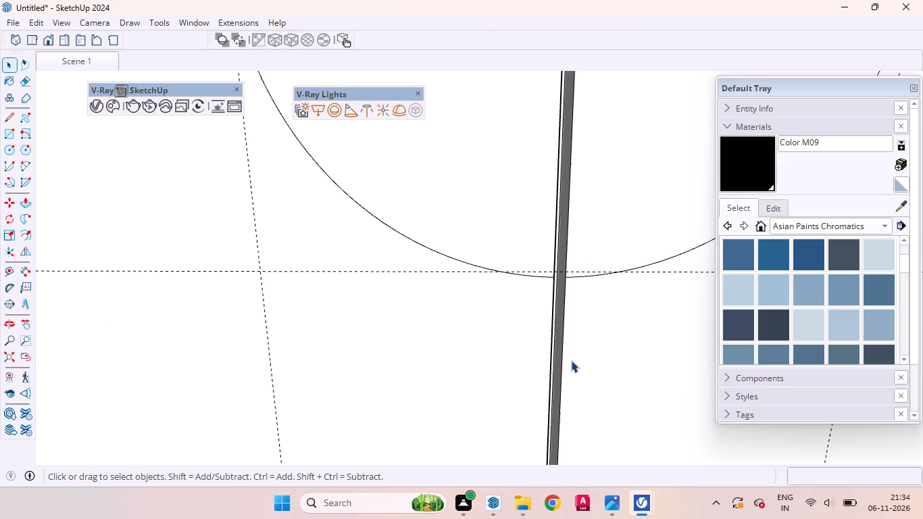
scroll(571, 360, "down", 20)
scroll(571, 360, "down", 4)
scroll(599, 242, "up", 1)
scroll(599, 242, "down", 3)
scroll(283, 278, "up", 2)
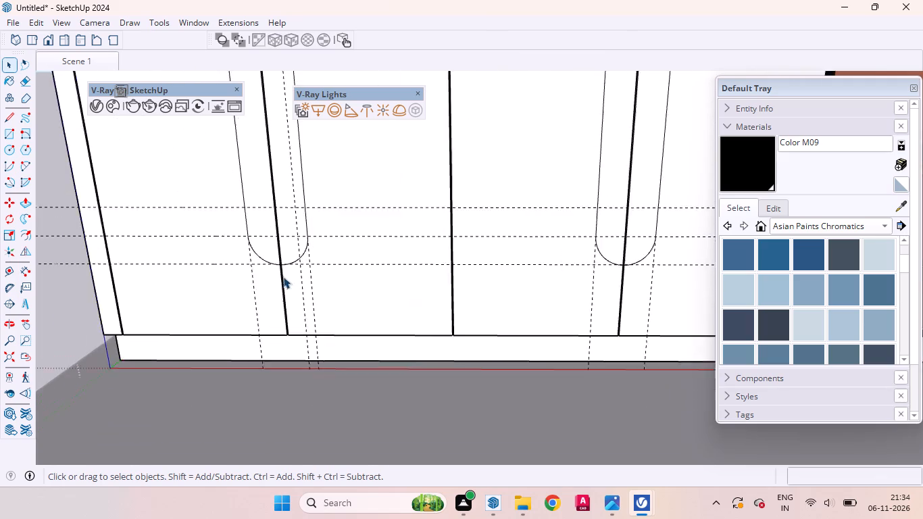
Recess the fourth door's half of the round-ended handle outline 12 mm into the door with Push/Pull.
scroll(283, 276, "up", 14)
left_click(324, 177)
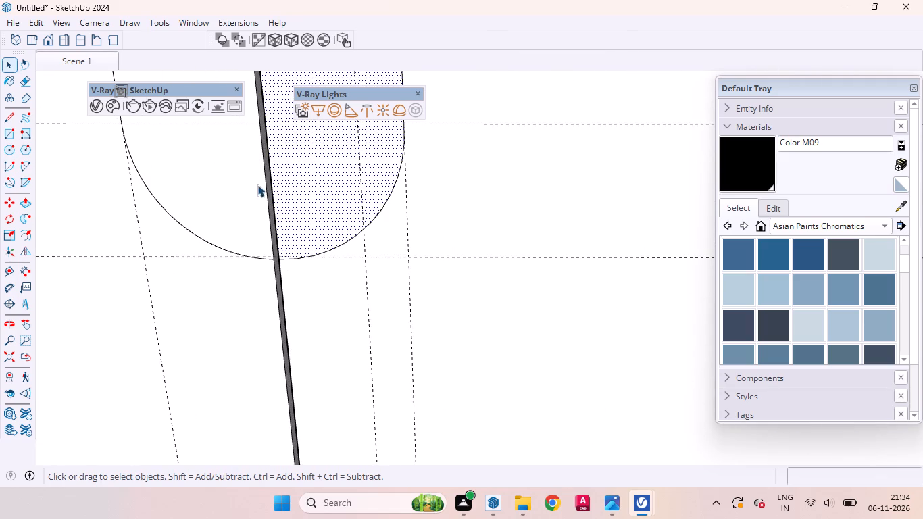
left_click(257, 184)
scroll(253, 241, "down", 20)
scroll(253, 241, "down", 3)
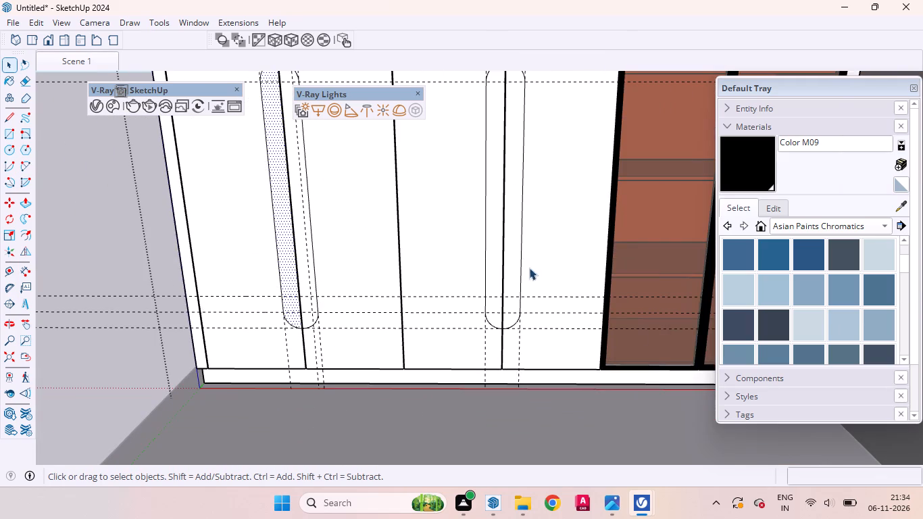
left_click(511, 246)
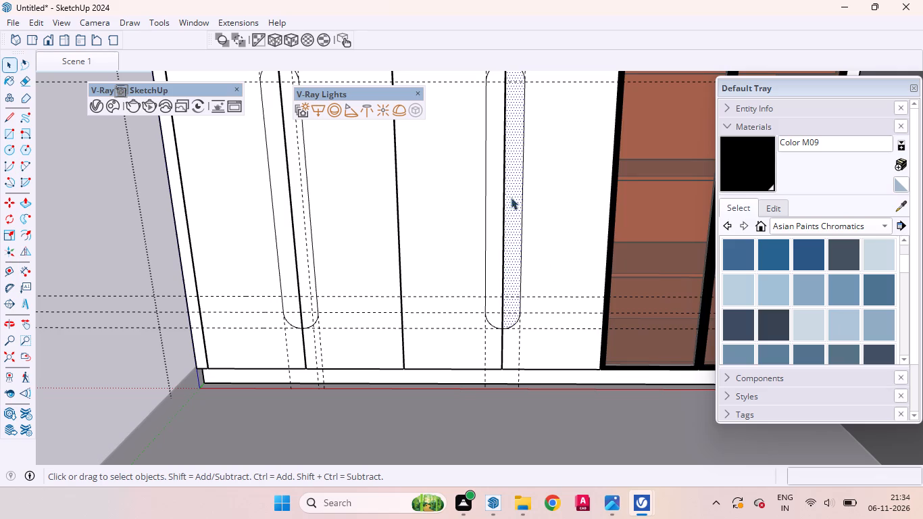
scroll(520, 346, "down", 6)
scroll(512, 148, "up", 4)
scroll(512, 148, "down", 1)
scroll(512, 148, "up", 5)
scroll(543, 244, "up", 1)
middle_click_drag(547, 244, 684, 266)
scroll(529, 176, "up", 4)
scroll(516, 180, "down", 1)
scroll(516, 180, "up", 4)
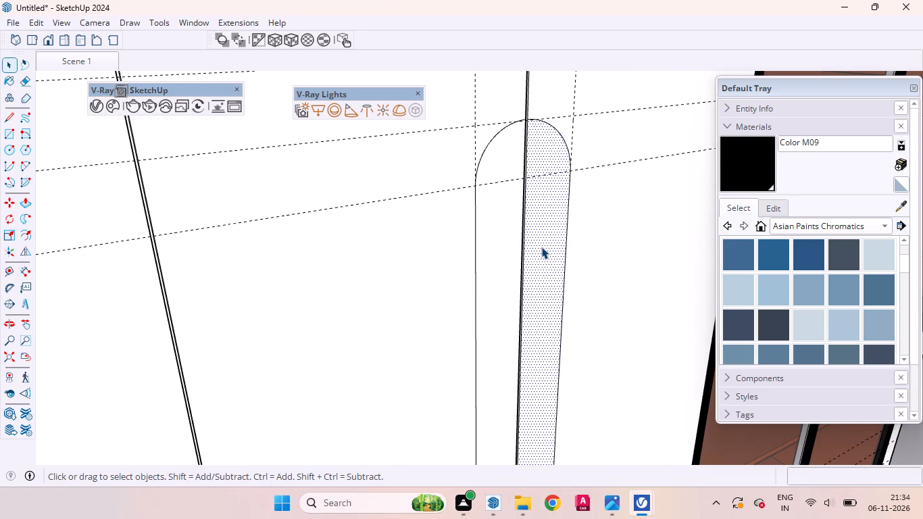
key("p")
left_click_drag(544, 246, 540, 245)
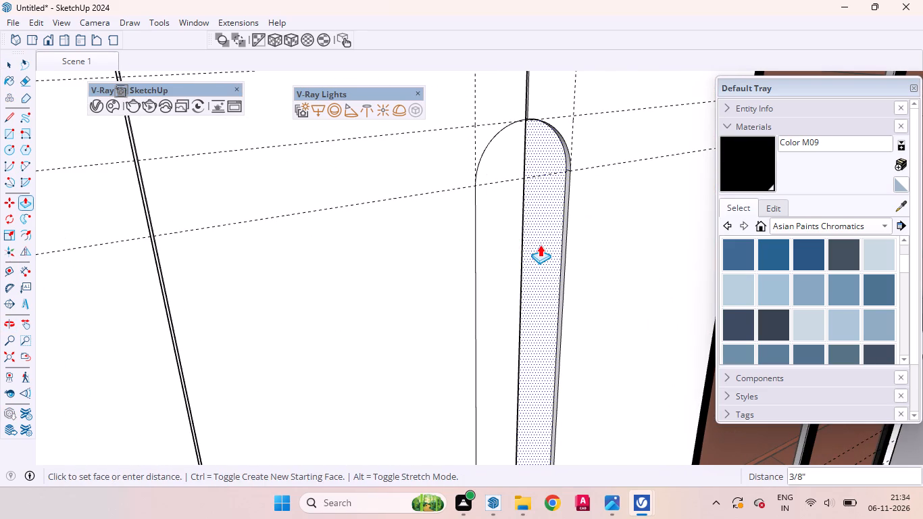
left_click_drag(540, 245, 545, 229)
key("1")
type("2MM")
key("Return")
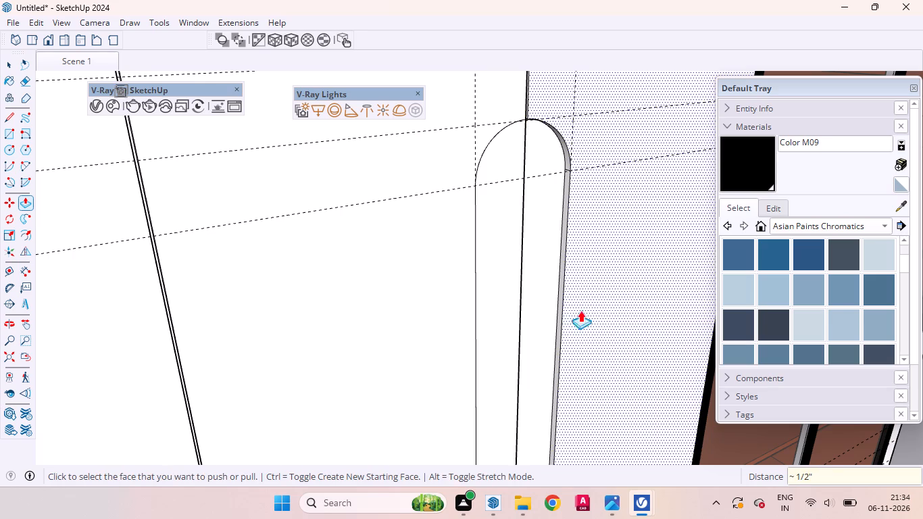
Recess the handle halves on the third, first and second doors by the same 12 mm depth.
double_click(512, 263)
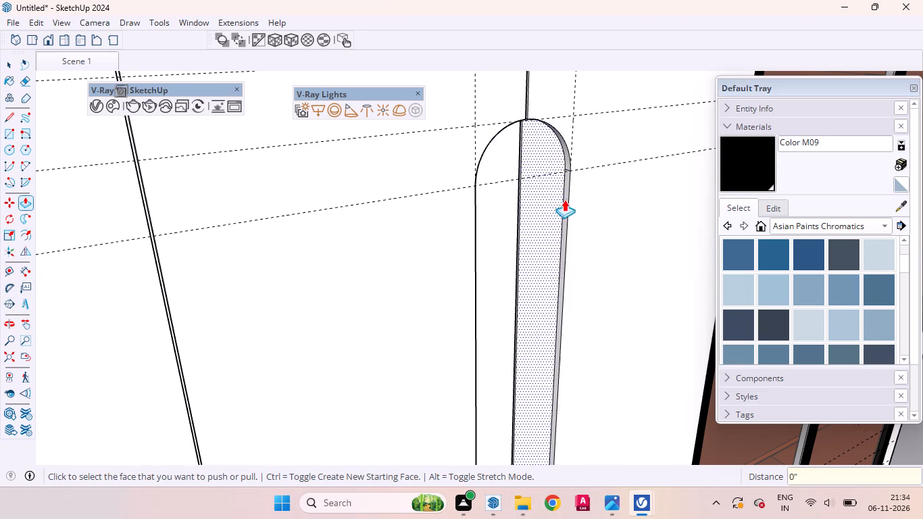
scroll(564, 199, "down", 19)
scroll(468, 198, "up", 7)
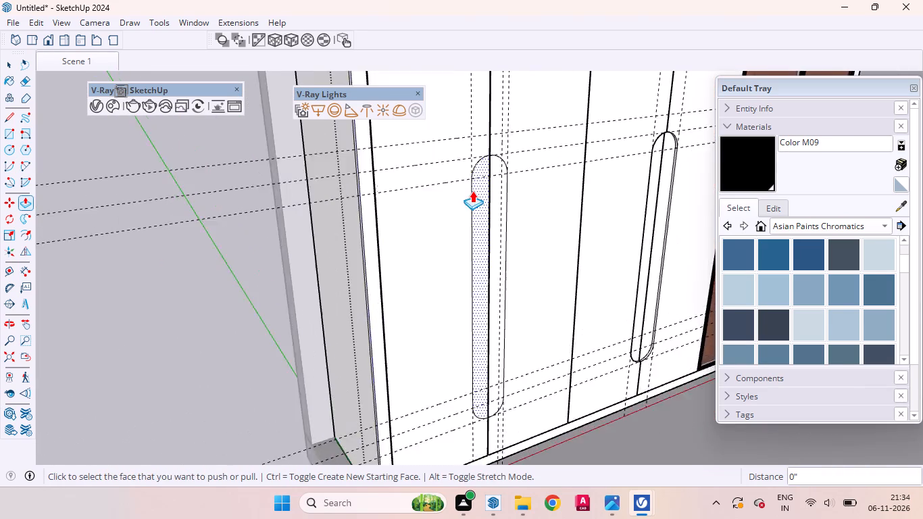
scroll(472, 191, "up", 7)
double_click(480, 187)
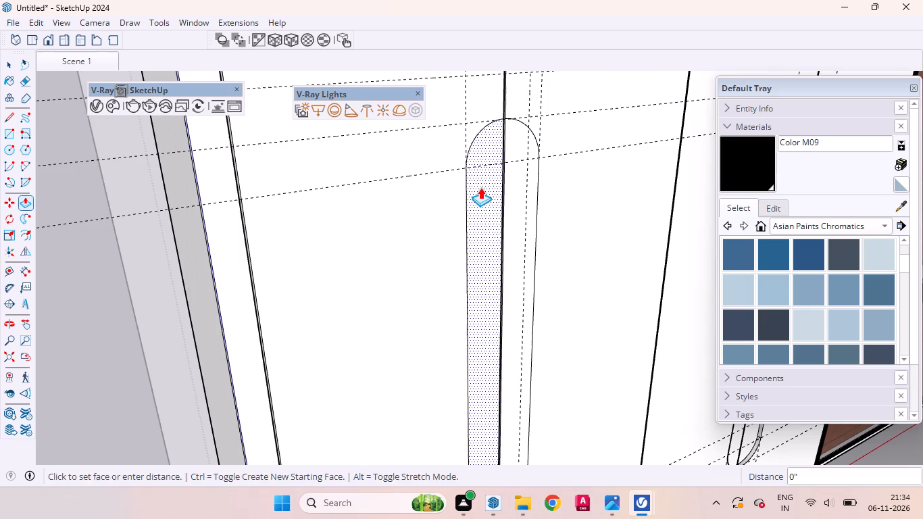
double_click(522, 191)
scroll(514, 186, "down", 4)
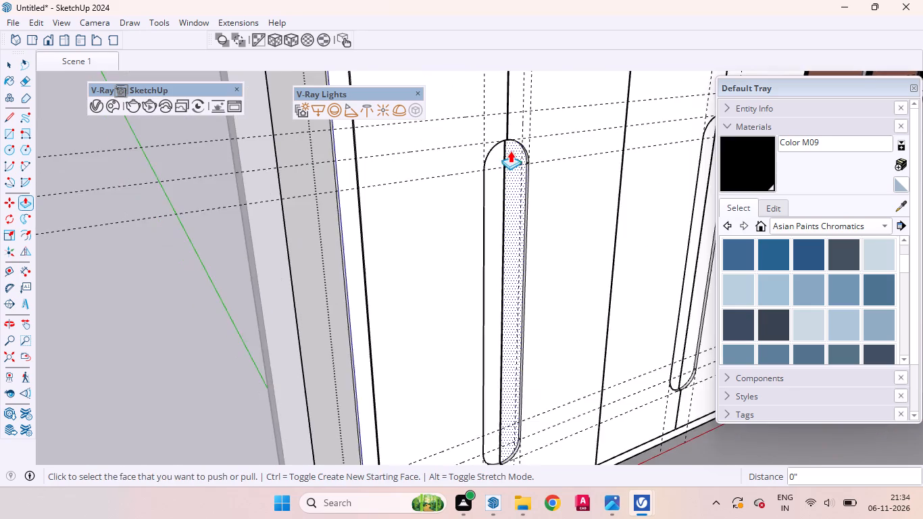
scroll(510, 151, "down", 10)
middle_click_drag(564, 267, 454, 275)
scroll(491, 247, "down", 6)
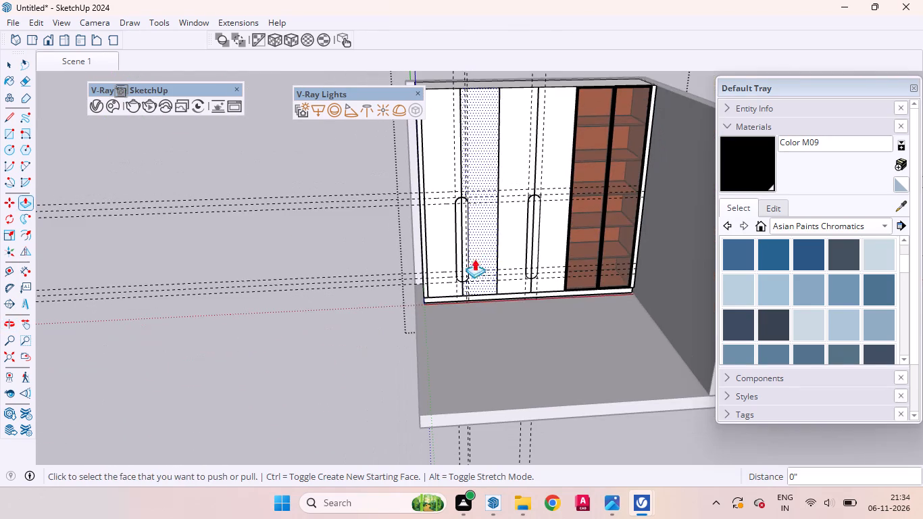
key("space")
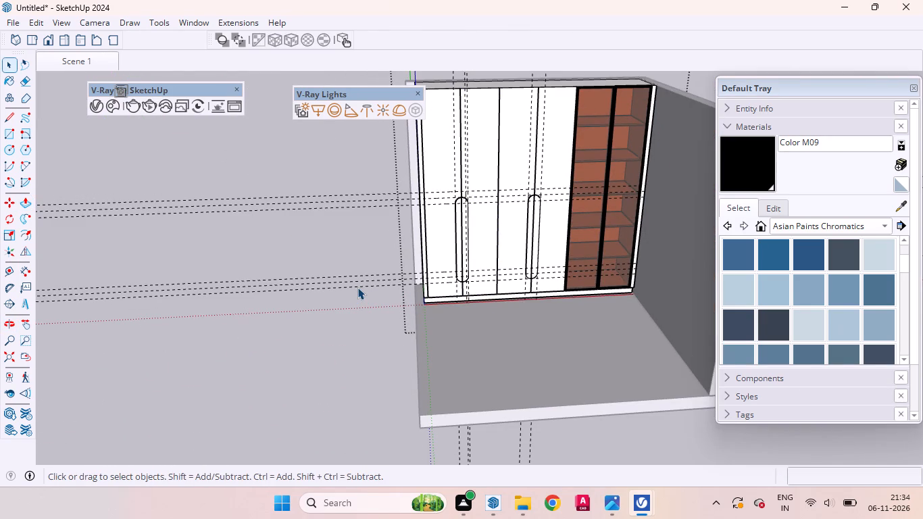
Paint the second and third door faces with AP 7835 CREAM CARESS from the Asian Paints Chromatics collection.
scroll(355, 277, "down", 4)
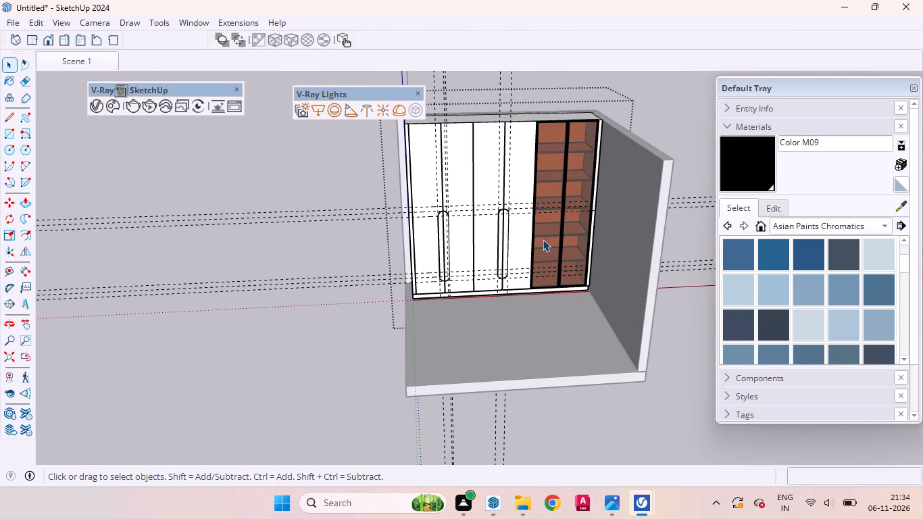
scroll(884, 216, "down", 7)
scroll(856, 247, "up", 1)
scroll(856, 247, "down", 2)
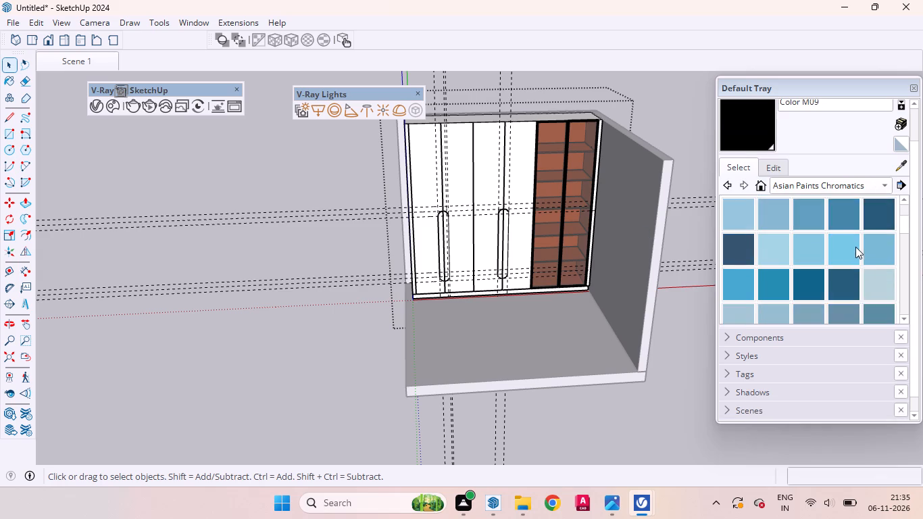
scroll(850, 250, "down", 8)
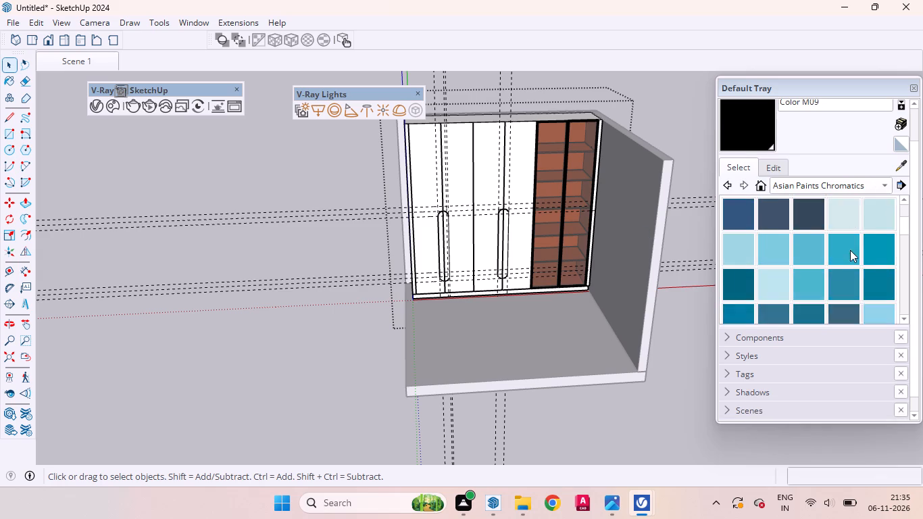
scroll(850, 250, "down", 6)
scroll(850, 250, "up", 1)
scroll(850, 250, "down", 17)
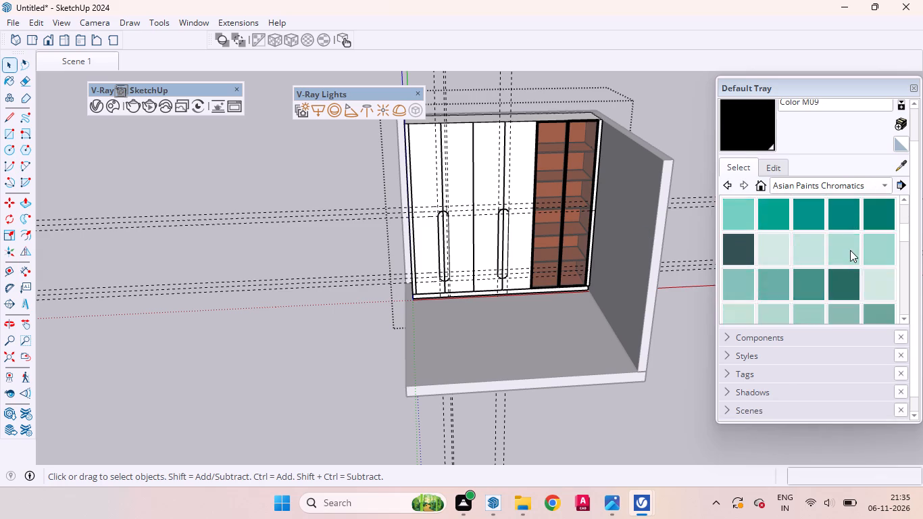
scroll(850, 250, "down", 20)
scroll(850, 250, "down", 3)
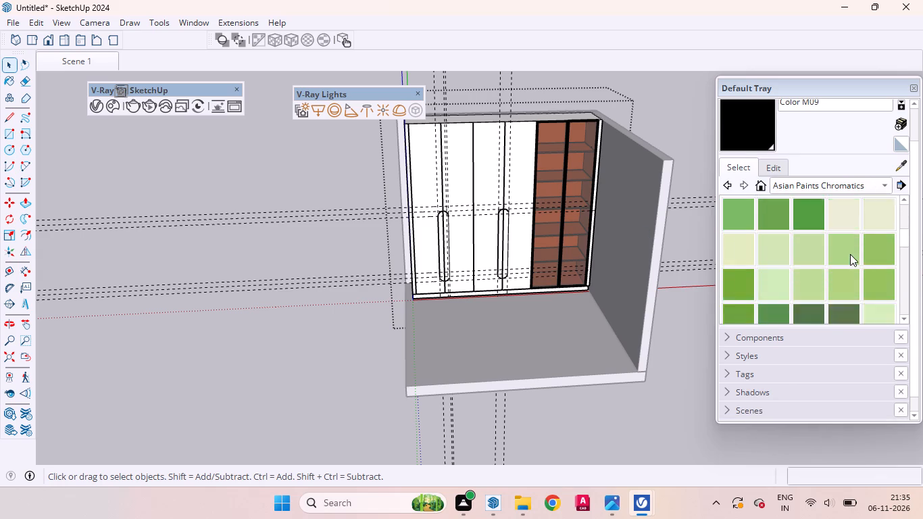
scroll(850, 254, "down", 12)
scroll(850, 254, "up", 3)
scroll(850, 254, "down", 9)
scroll(850, 254, "up", 1)
scroll(850, 254, "down", 4)
scroll(850, 254, "up", 1)
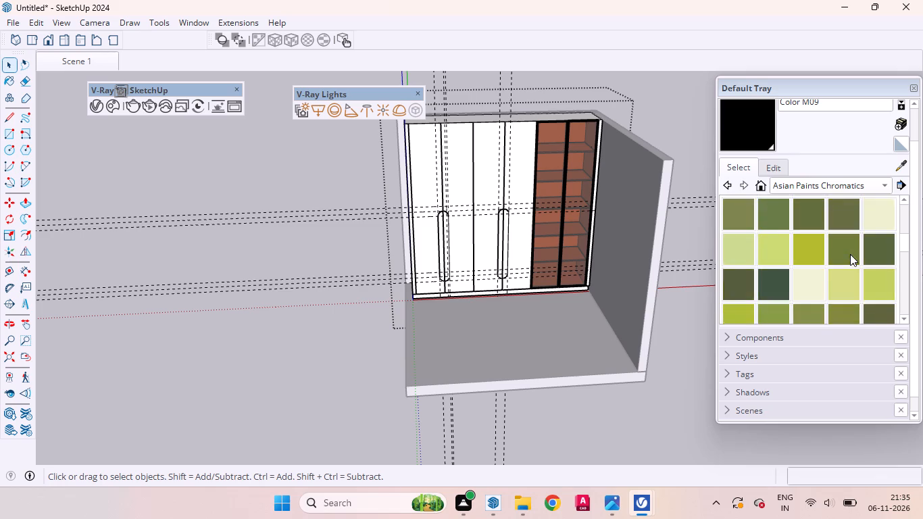
scroll(850, 254, "down", 13)
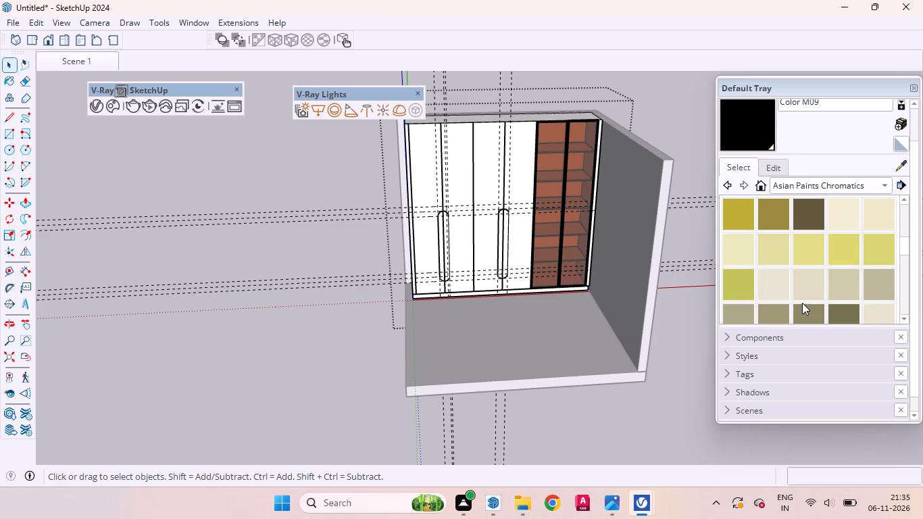
scroll(875, 206, "up", 2)
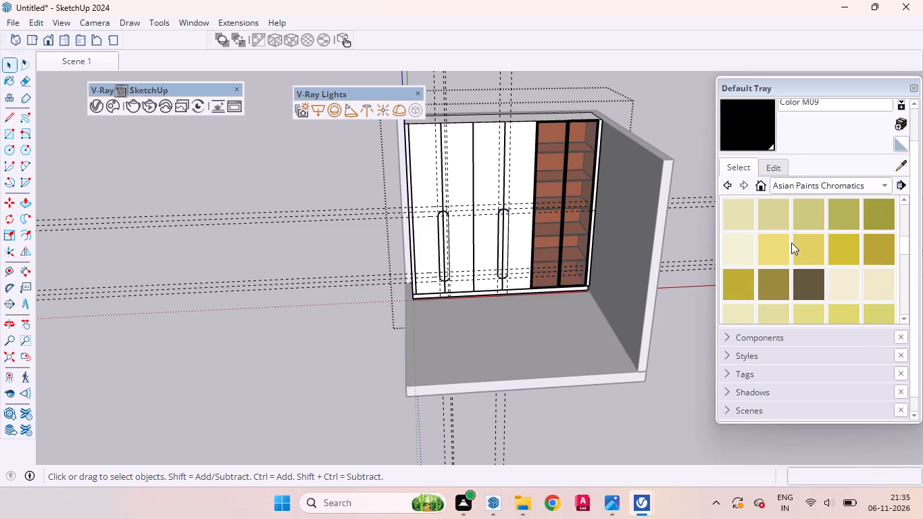
scroll(792, 243, "down", 9)
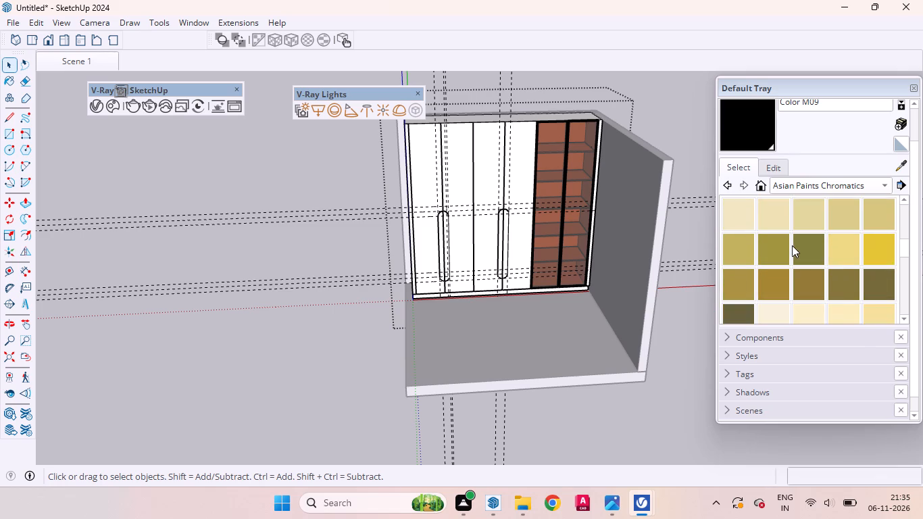
scroll(792, 245, "down", 2)
left_click(787, 247)
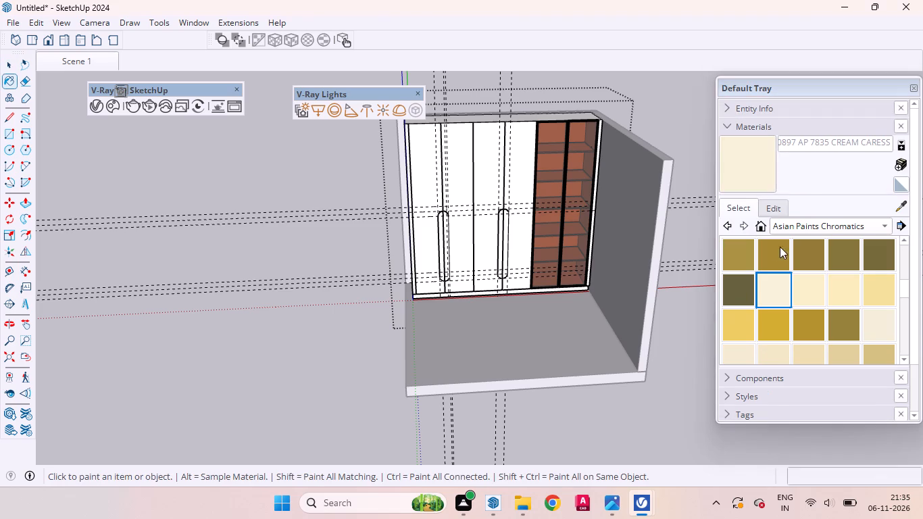
scroll(456, 153, "up", 5)
left_click(456, 147)
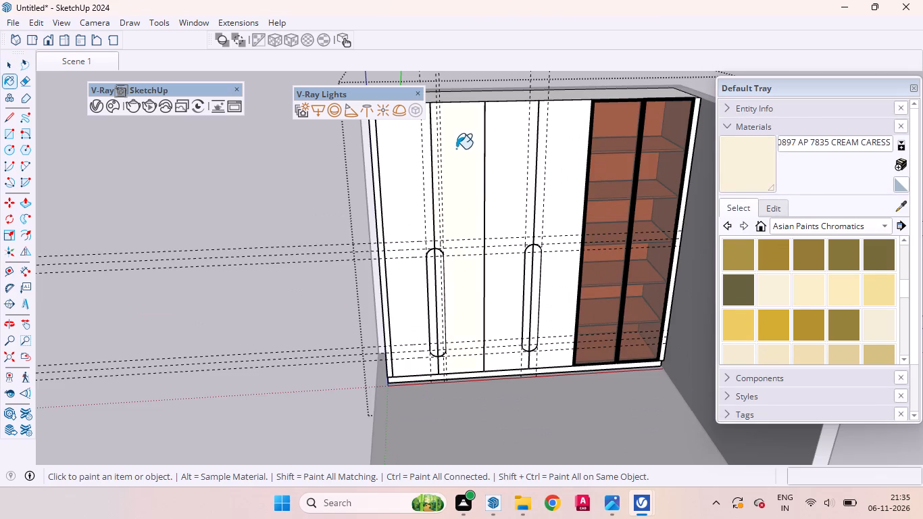
scroll(469, 232, "up", 8)
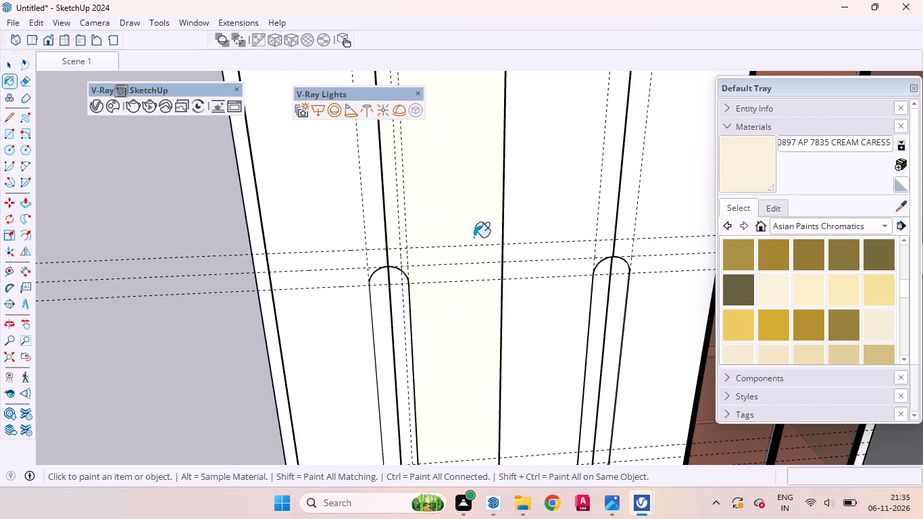
left_click(552, 137)
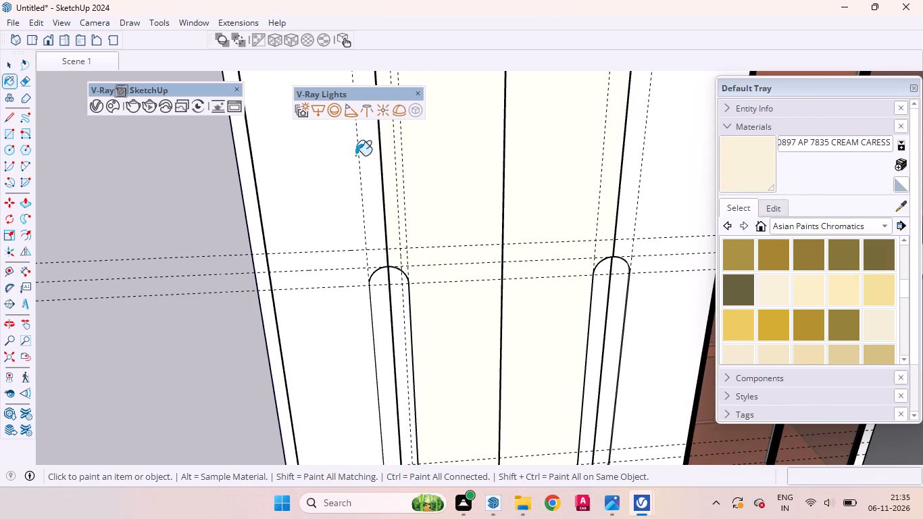
key("space")
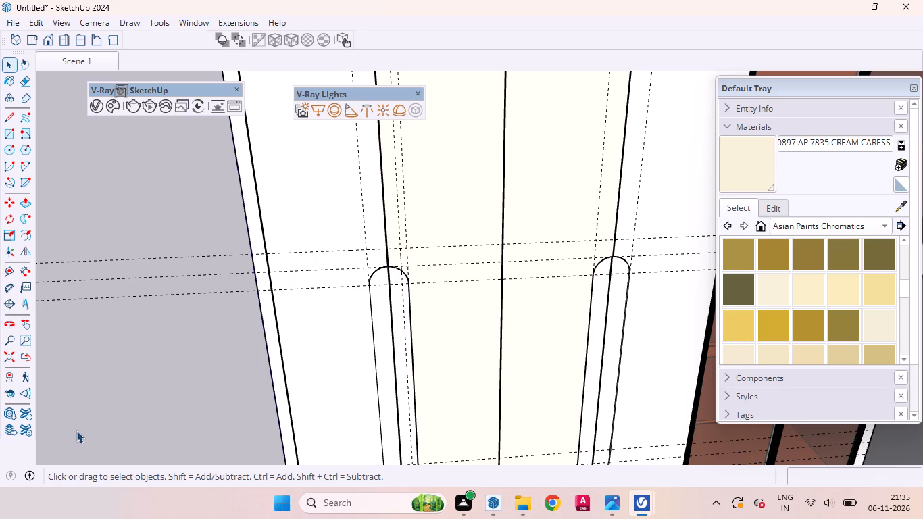
Select all the wardrobe's connected geometry and paint its remaining white doors and frame surfaces with AP 7835 CREAM CARESS.
left_click(78, 419)
left_click(301, 202)
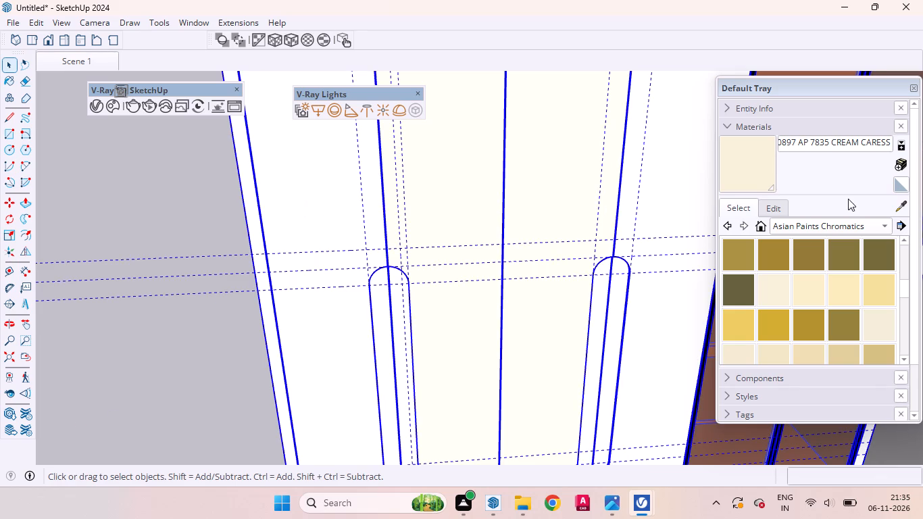
left_click(760, 172)
left_click(485, 205)
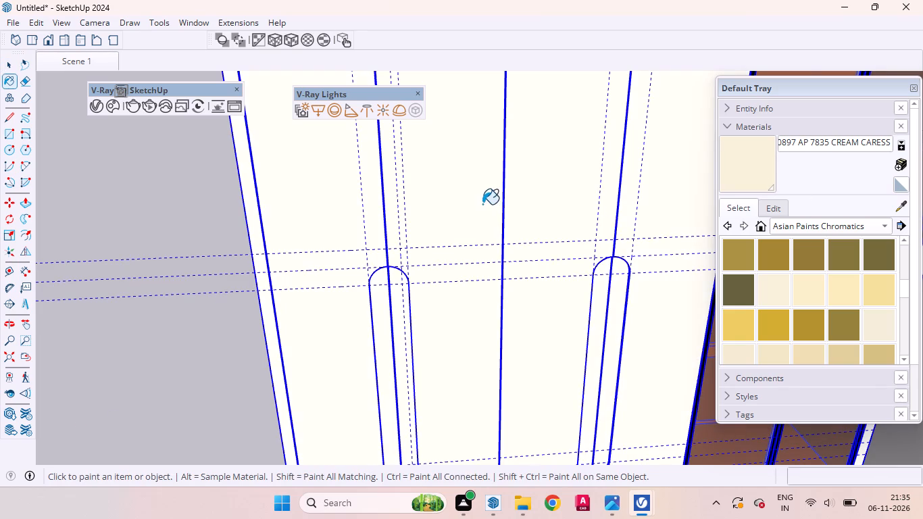
scroll(498, 215, "down", 4)
scroll(498, 214, "up", 1)
scroll(498, 214, "down", 10)
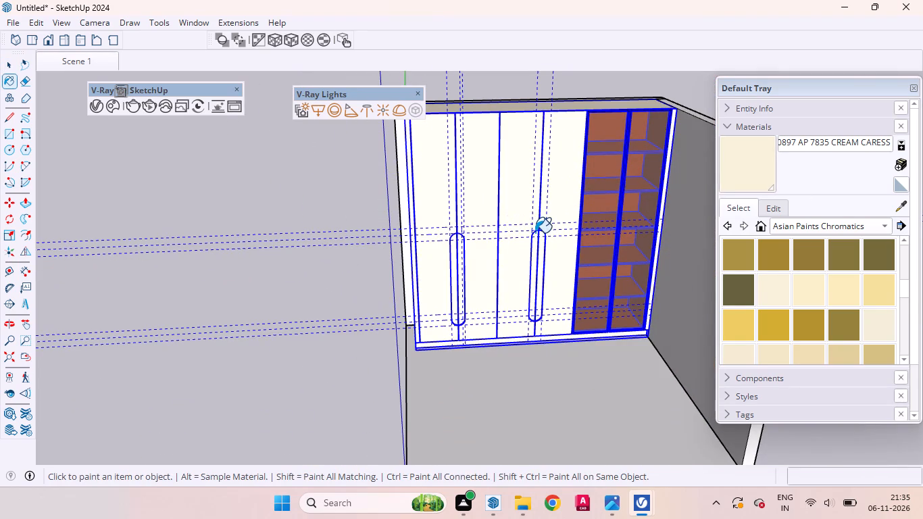
key("space")
left_click(312, 295)
Place a horizontal guide across the first door pair's handle recess, about 1' 7 1/2" below its upper arc-end guide.
scroll(641, 164, "up", 4)
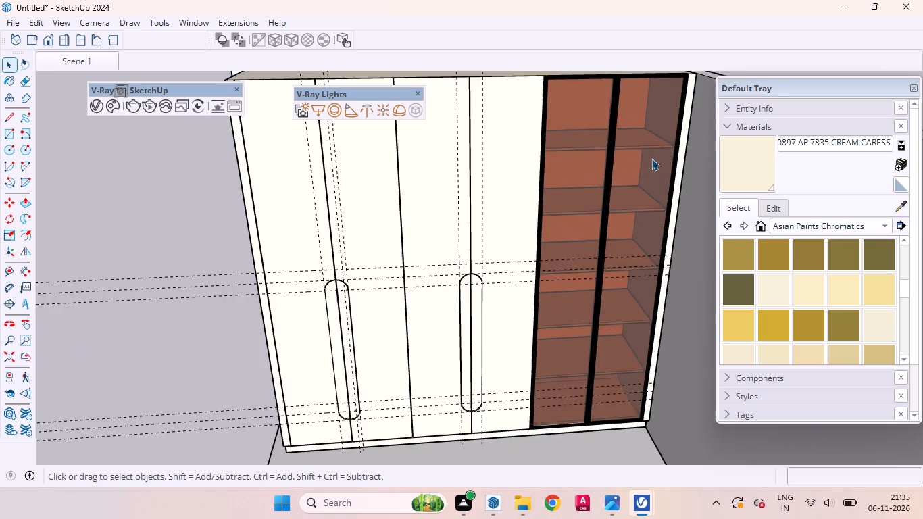
scroll(651, 158, "up", 6)
scroll(602, 211, "down", 12)
scroll(399, 285, "up", 9)
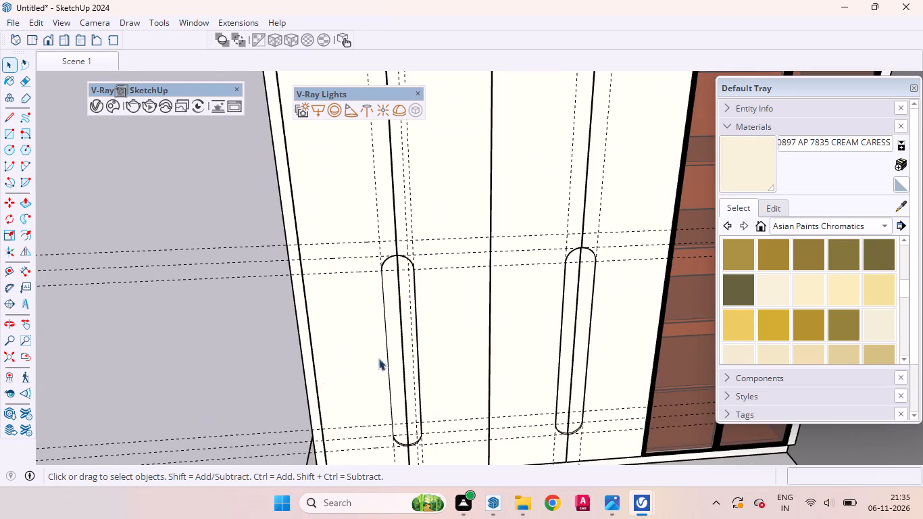
middle_click_drag(378, 358, 437, 251)
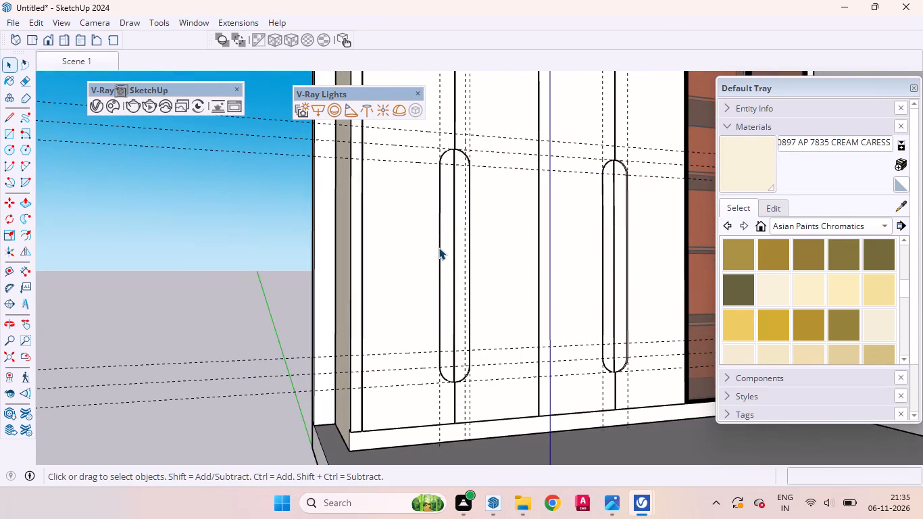
key("t")
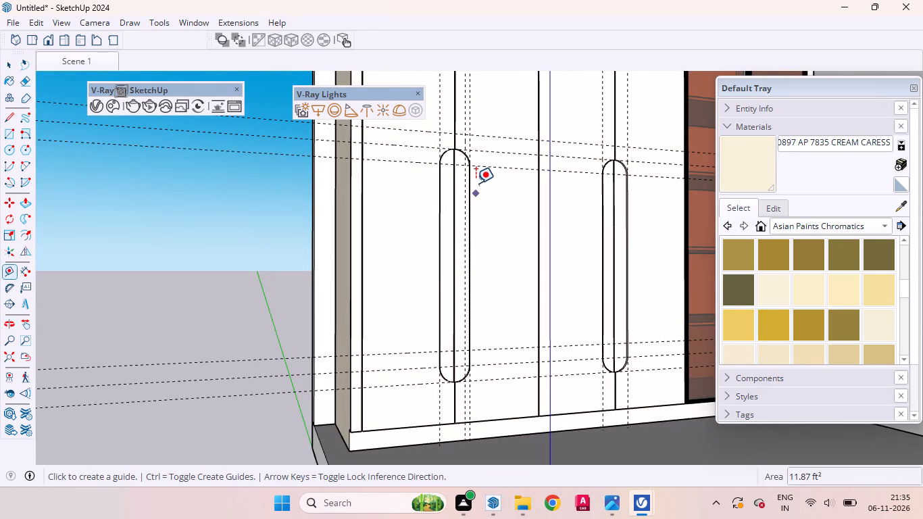
scroll(476, 183, "up", 6)
scroll(441, 141, "up", 4)
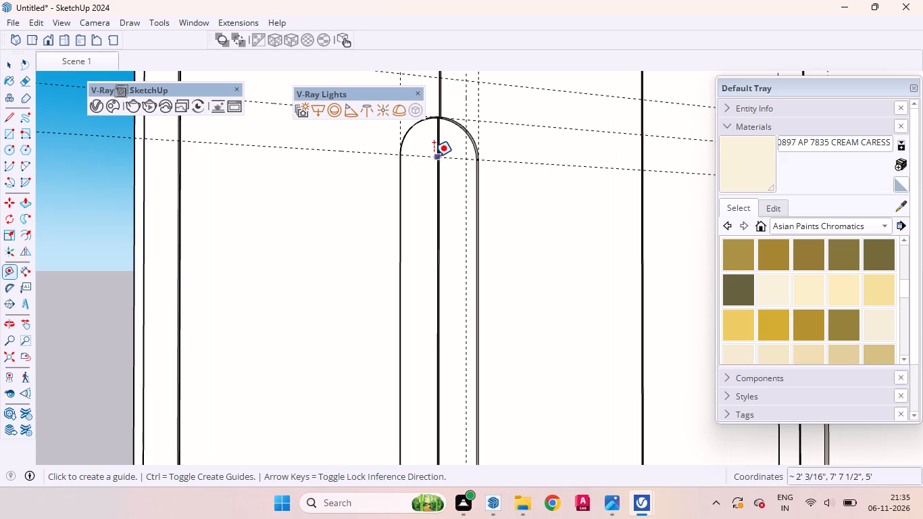
left_click(428, 155)
scroll(426, 195, "down", 8)
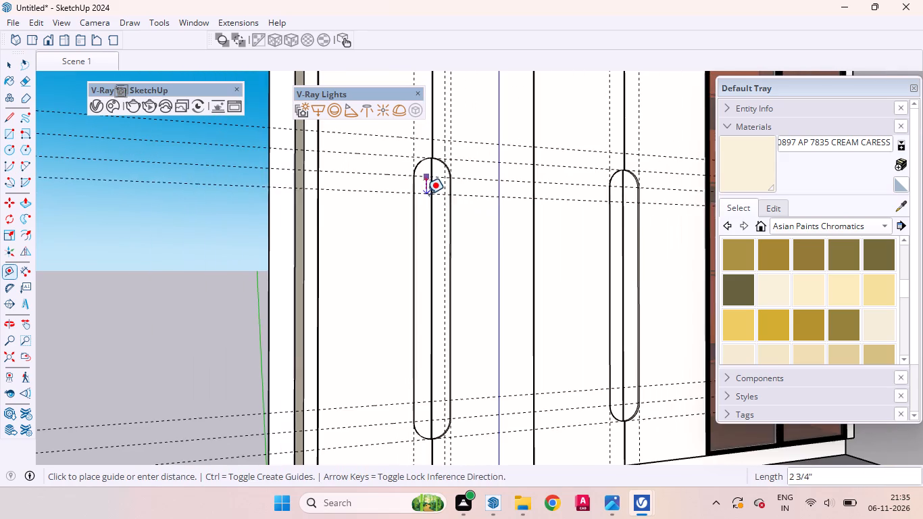
left_click(430, 299)
Add horizontal guides 1.5" above and 1.5" below the mid-height guide on the first door pair's handle recess.
middle_click_drag(464, 310, 390, 328)
scroll(520, 192, "down", 5)
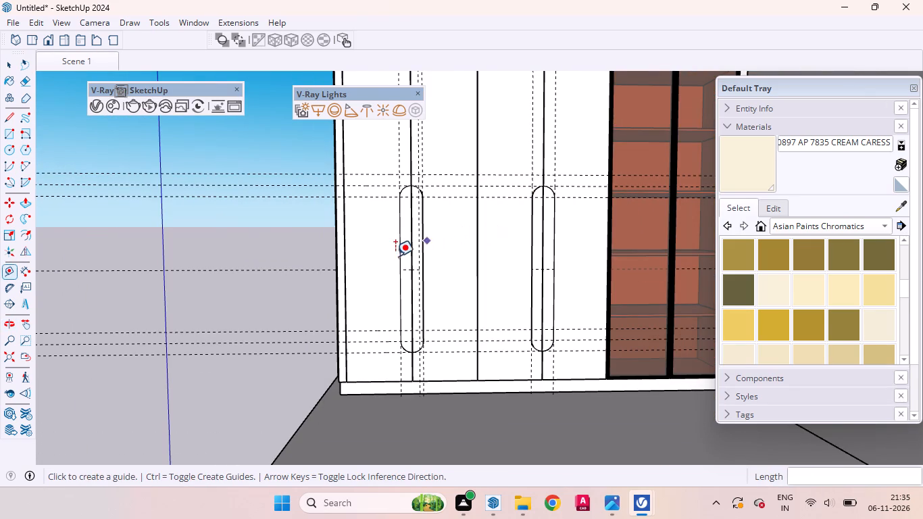
scroll(395, 256, "up", 14)
left_click(417, 282)
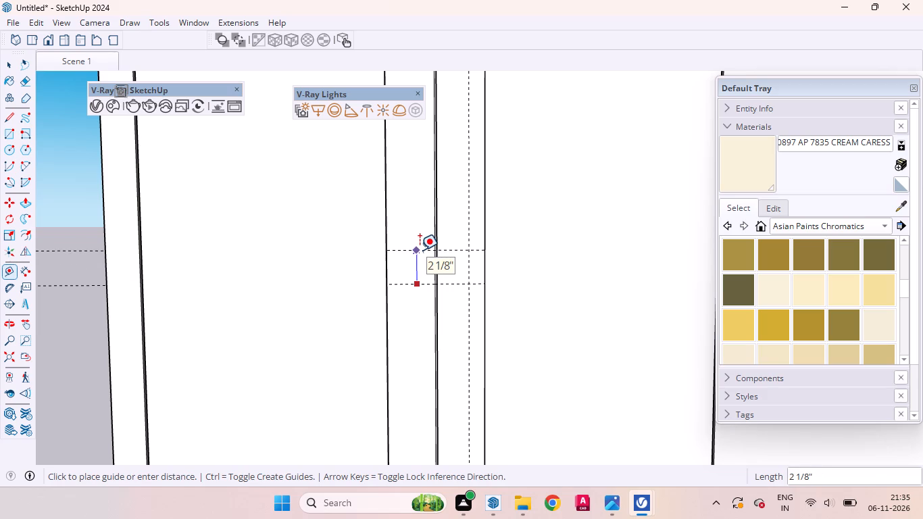
key("1")
key("period")
key("5")
key("Return")
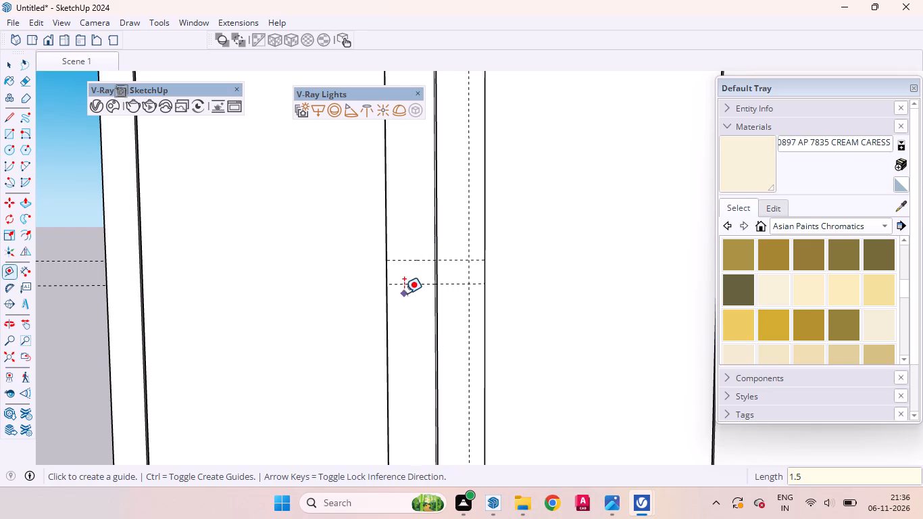
left_click(410, 287)
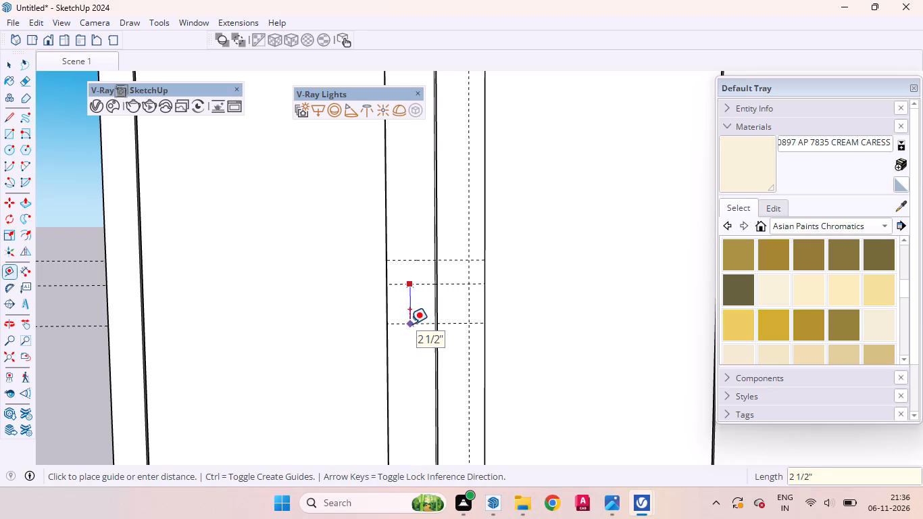
key("1")
type(".5")
key("Return")
key("space")
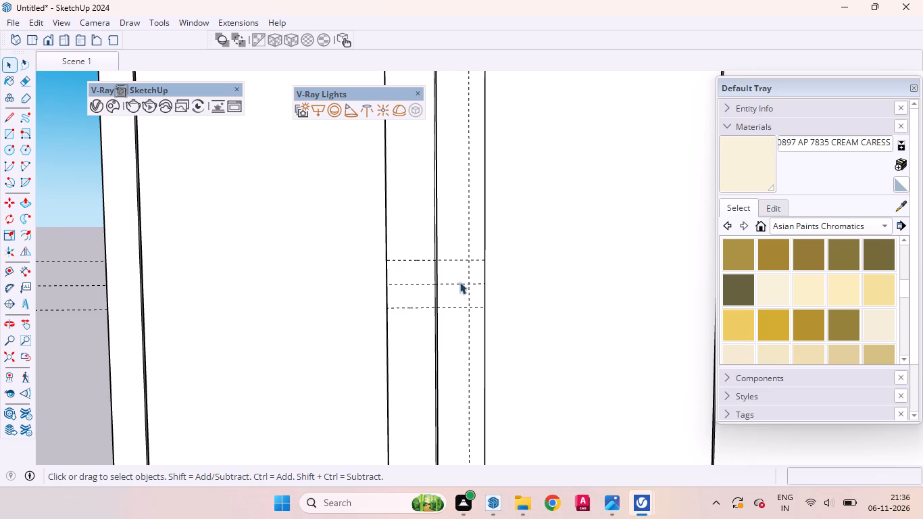
Add vertical guides 1.5" to either side of the first door pair's joint, offset from the door edges inside the handle recess.
scroll(459, 262, "up", 4)
middle_click_drag(453, 299, 543, 318)
scroll(411, 246, "up", 9)
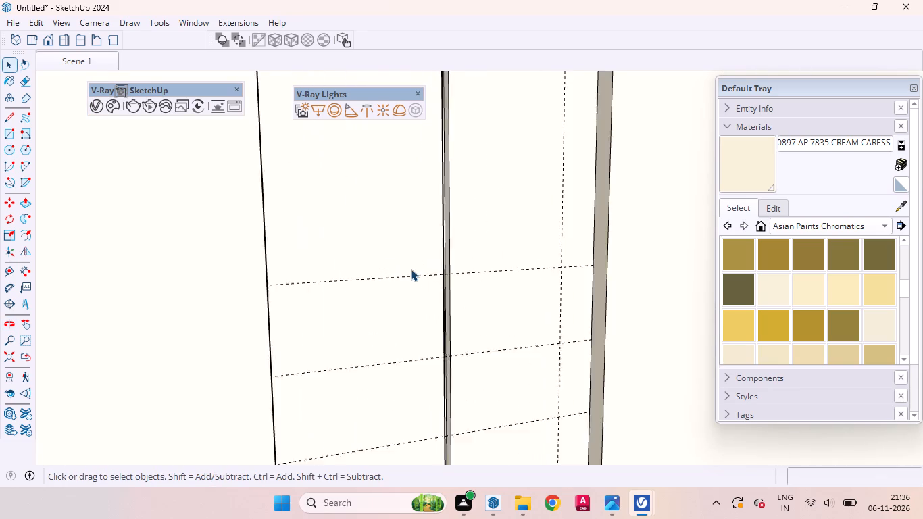
scroll(408, 276, "down", 4)
middle_click_drag(391, 287, 370, 285)
scroll(370, 285, "up", 1)
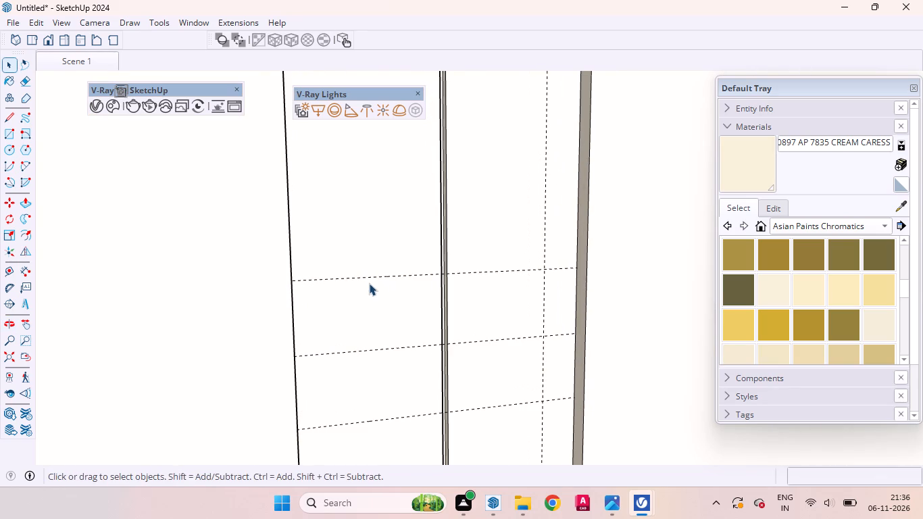
key("t")
scroll(446, 279, "up", 8)
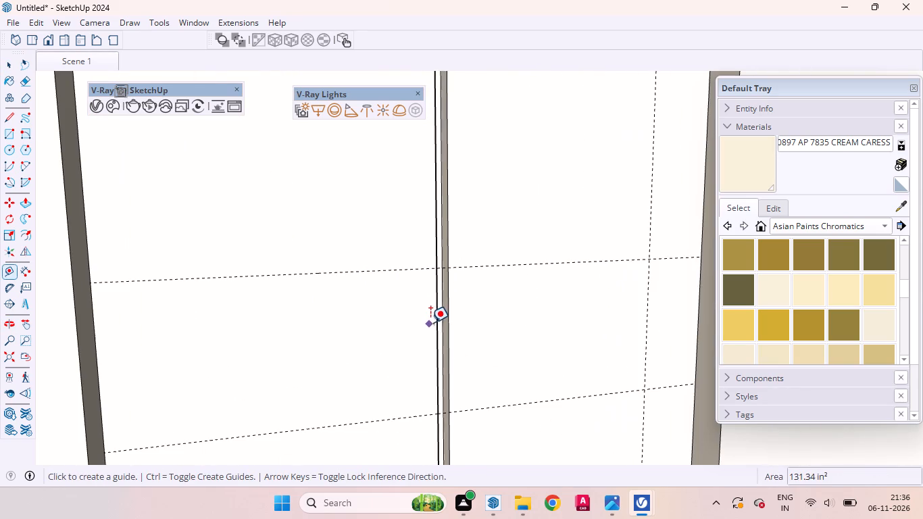
left_click(434, 318)
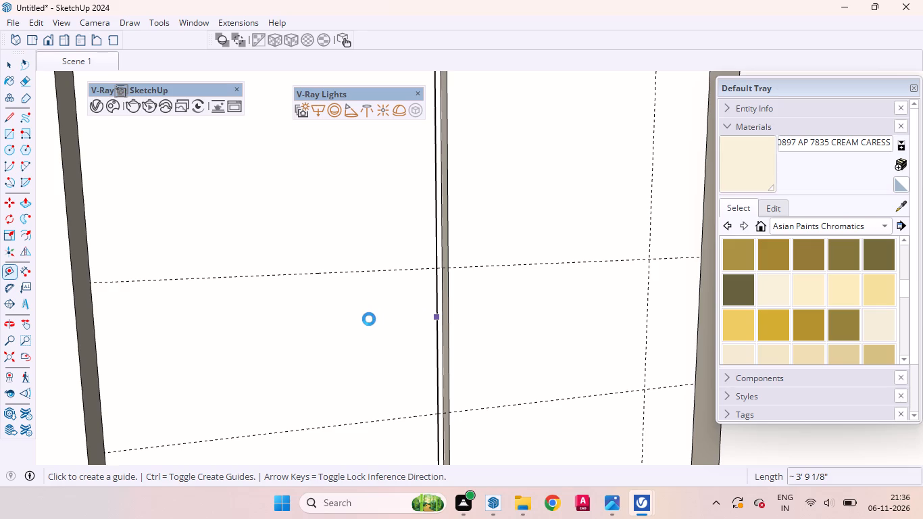
scroll(369, 319, "up", 1)
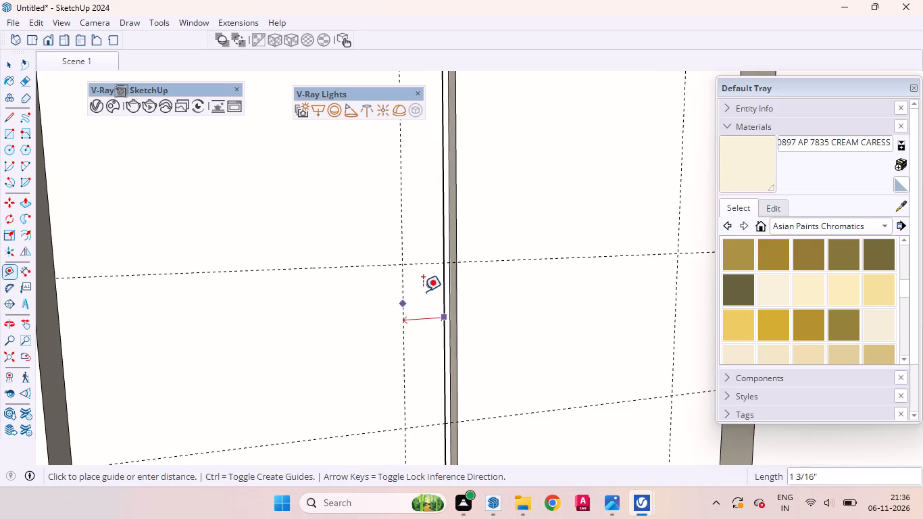
key("1")
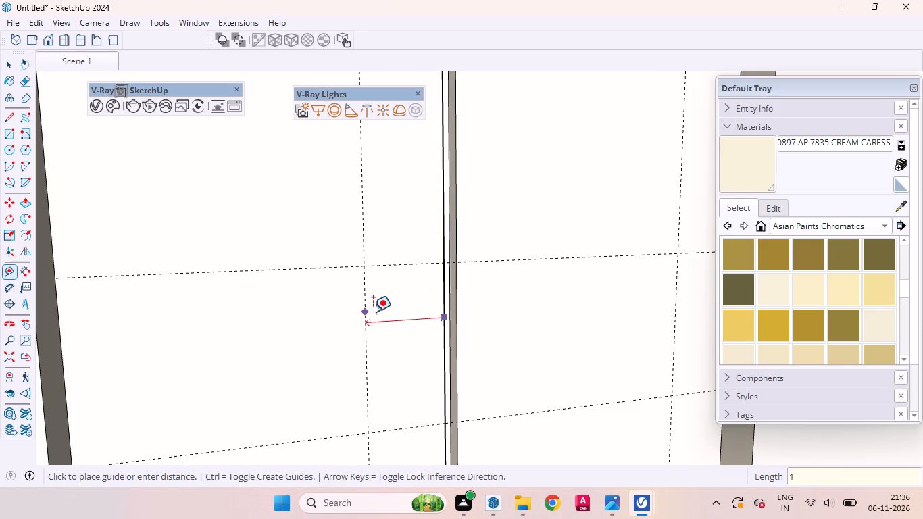
type(".5")
key("Return")
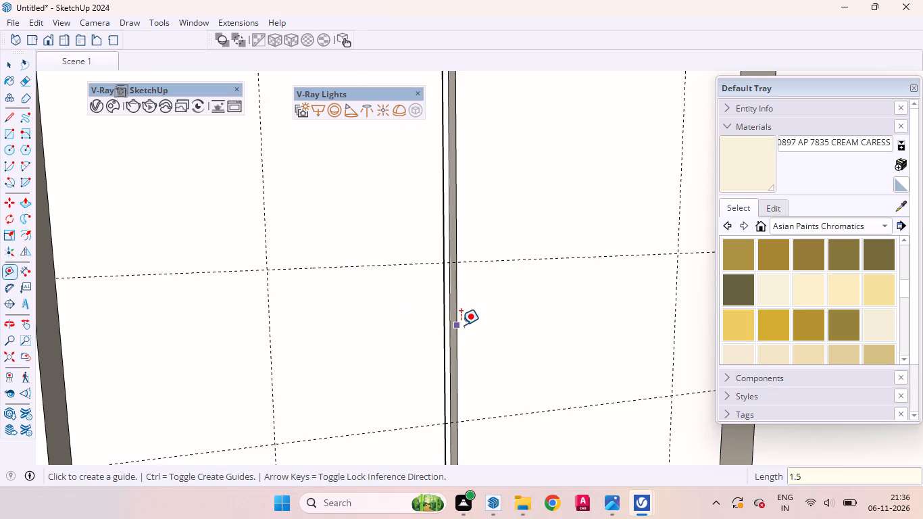
left_click(461, 324)
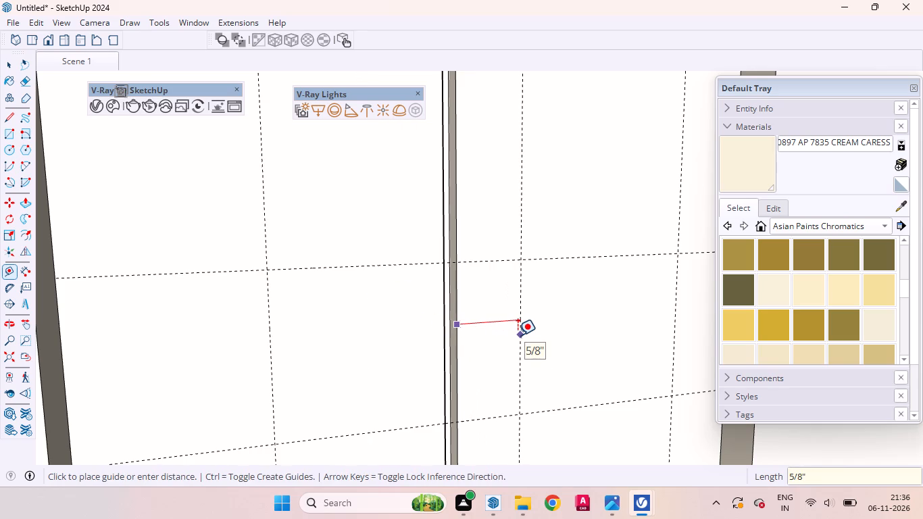
key("1")
type(".5")
key("Return")
key("space")
Add vertical guides 2" to either side of the first door pair's joint inside the handle recess.
scroll(512, 332, "down", 2)
scroll(512, 331, "up", 1)
scroll(512, 331, "down", 4)
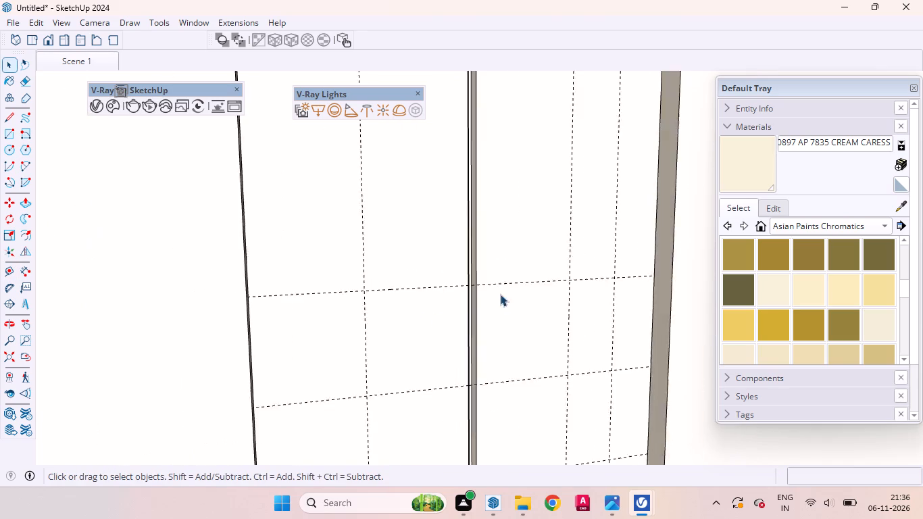
scroll(500, 294, "down", 8)
middle_click_drag(489, 283, 429, 269)
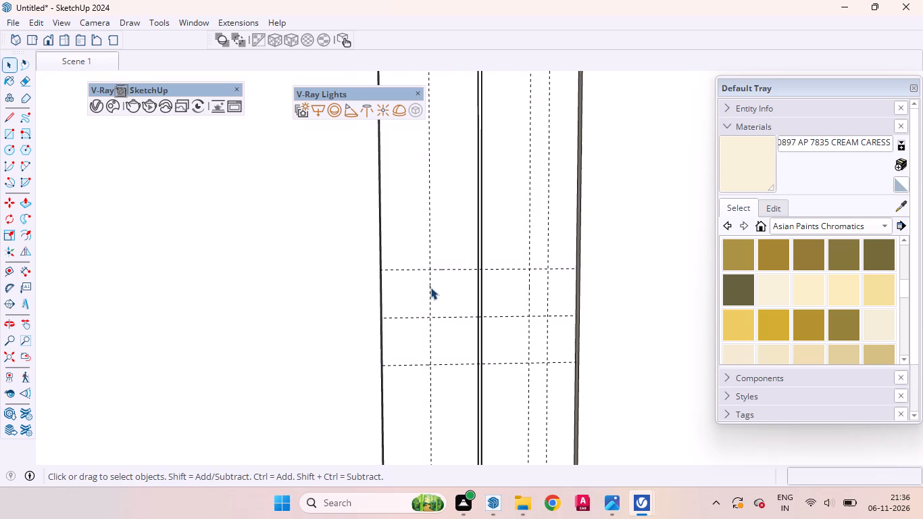
scroll(430, 287, "up", 3)
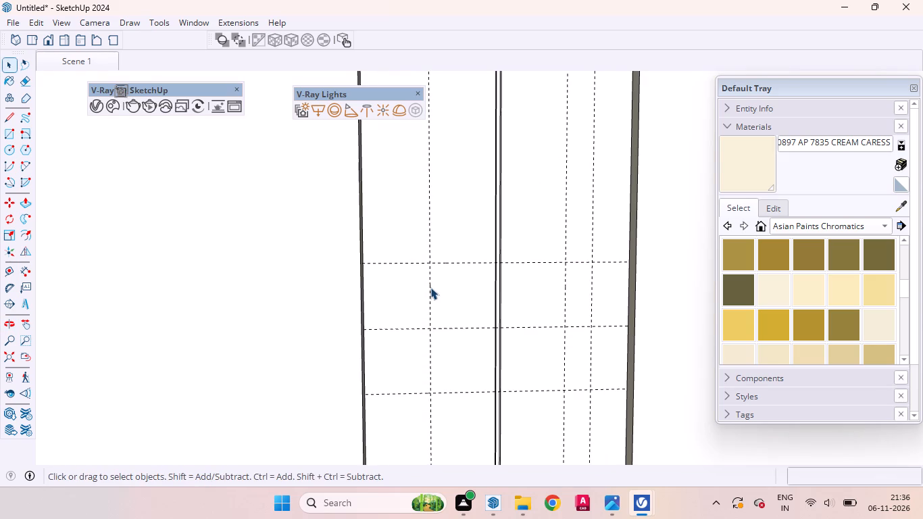
scroll(430, 287, "up", 5)
scroll(432, 300, "down", 8)
middle_click_drag(436, 305, 381, 390)
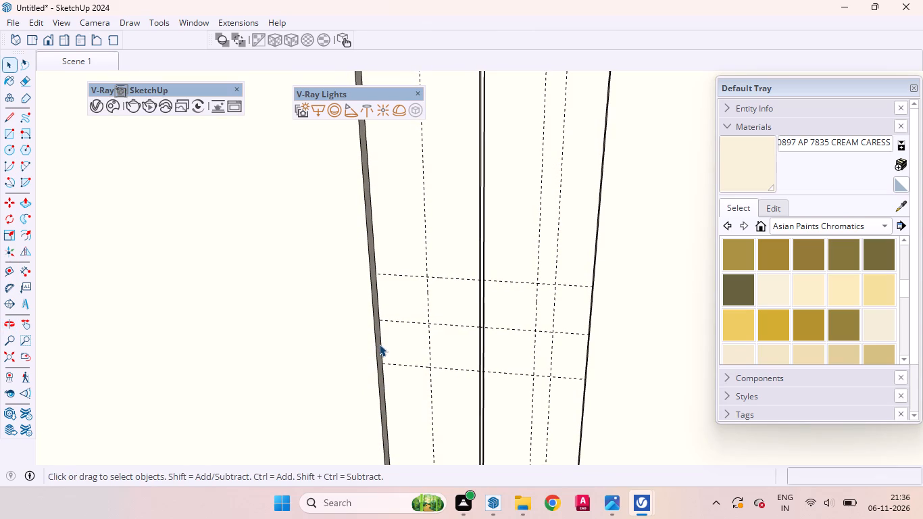
key("t")
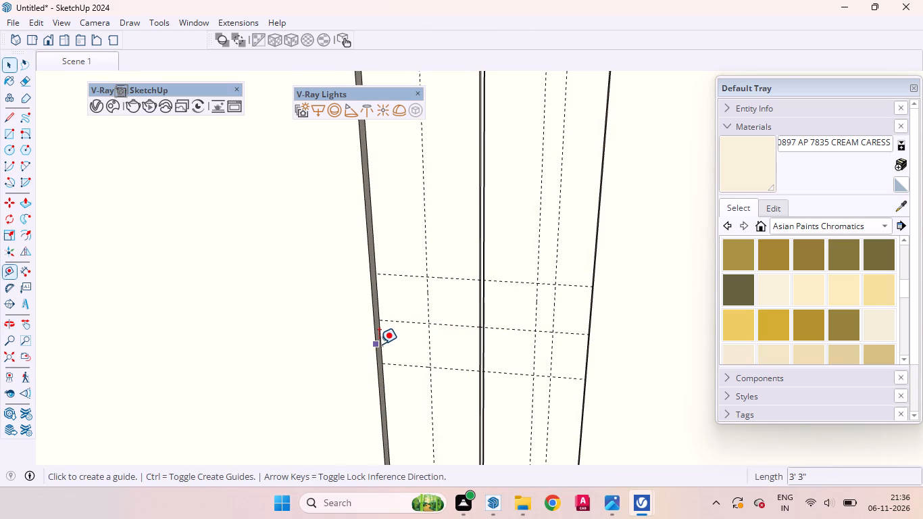
scroll(398, 339, "up", 7)
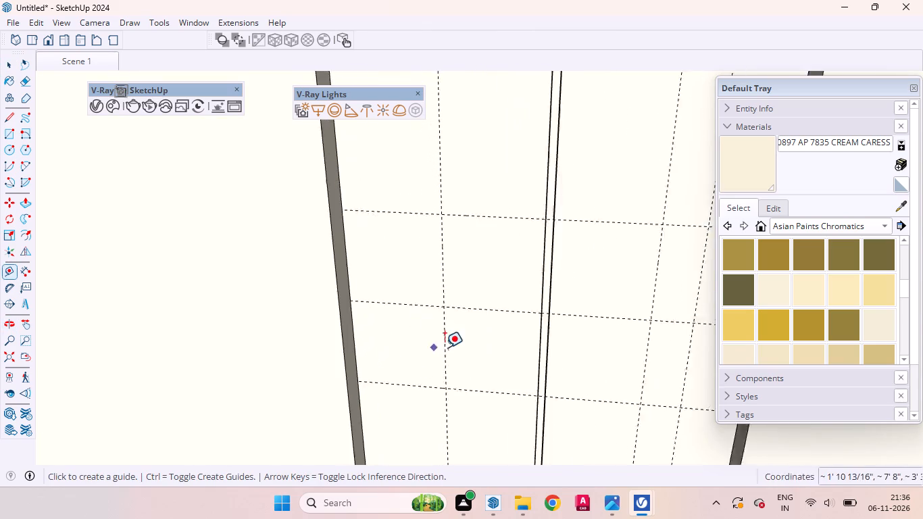
middle_click_drag(485, 353, 569, 349)
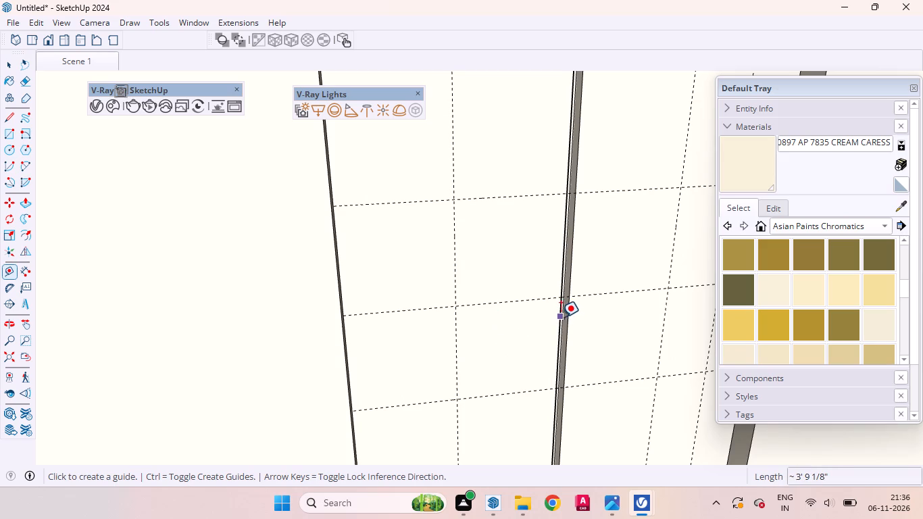
left_click(561, 317)
key("2")
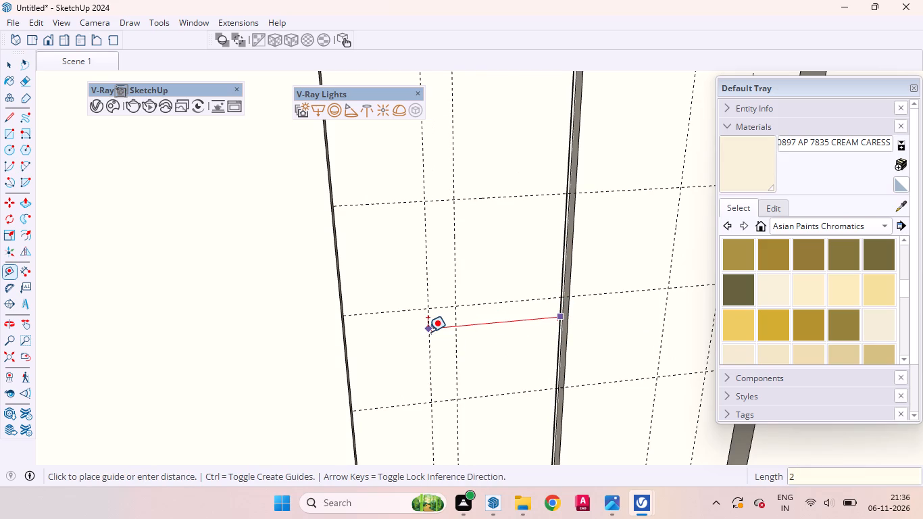
key("Return")
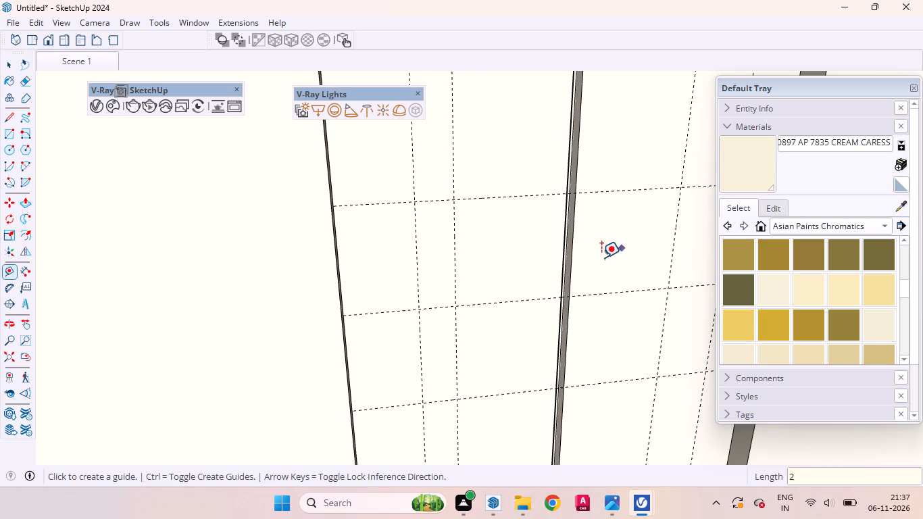
left_click(571, 247)
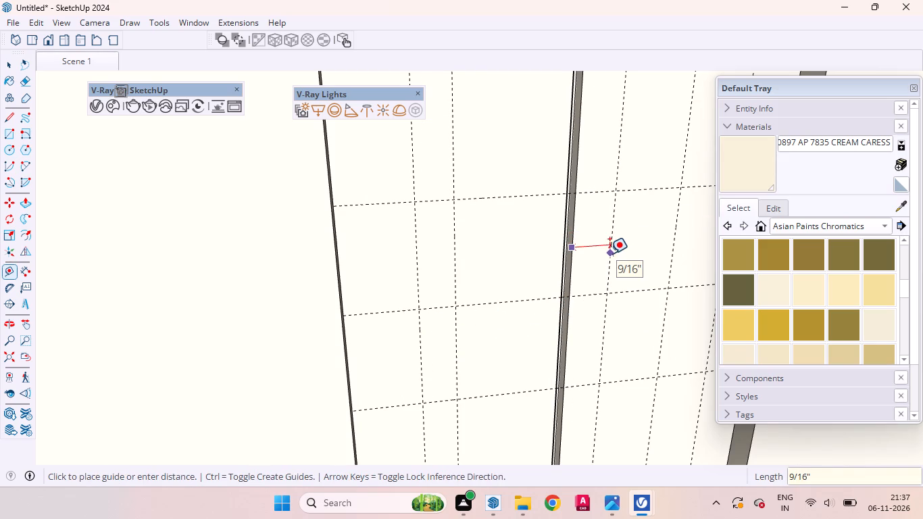
key("2")
key("Return")
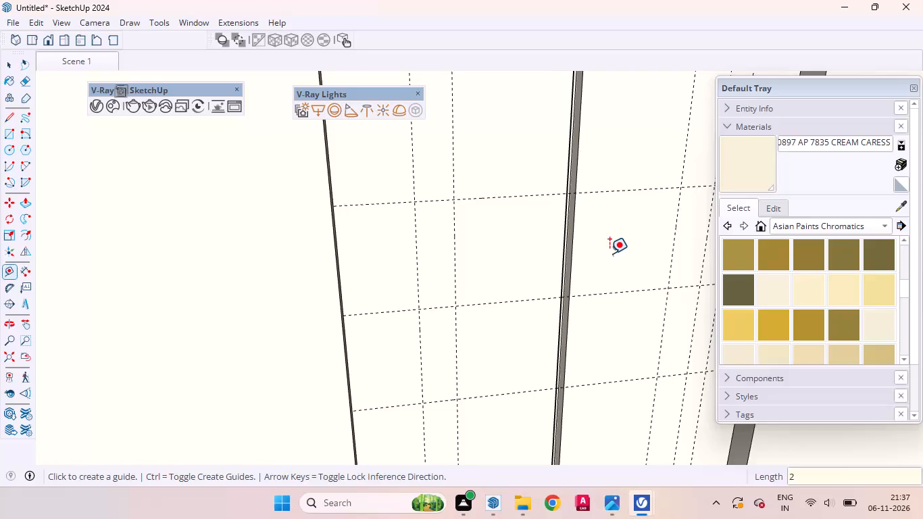
key("space")
scroll(495, 294, "down", 4)
scroll(492, 295, "up", 2)
scroll(495, 297, "down", 3)
middle_click_drag(522, 332, 476, 291)
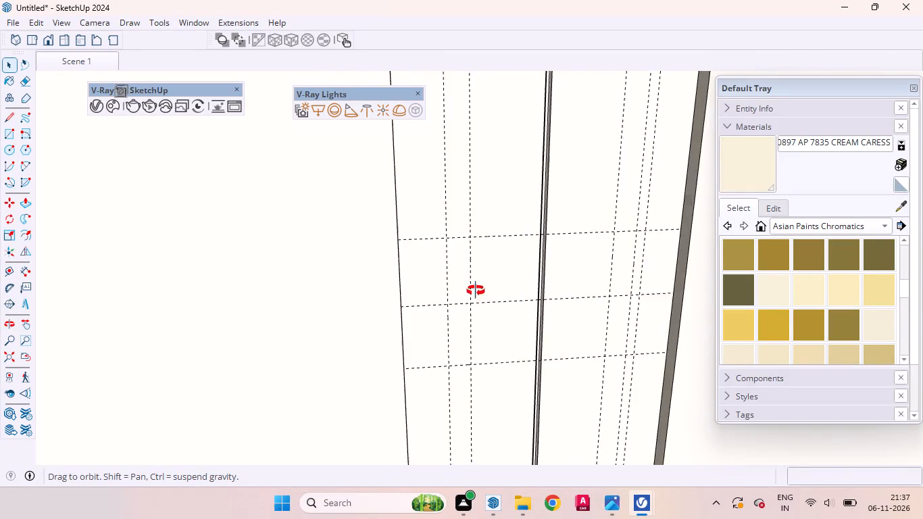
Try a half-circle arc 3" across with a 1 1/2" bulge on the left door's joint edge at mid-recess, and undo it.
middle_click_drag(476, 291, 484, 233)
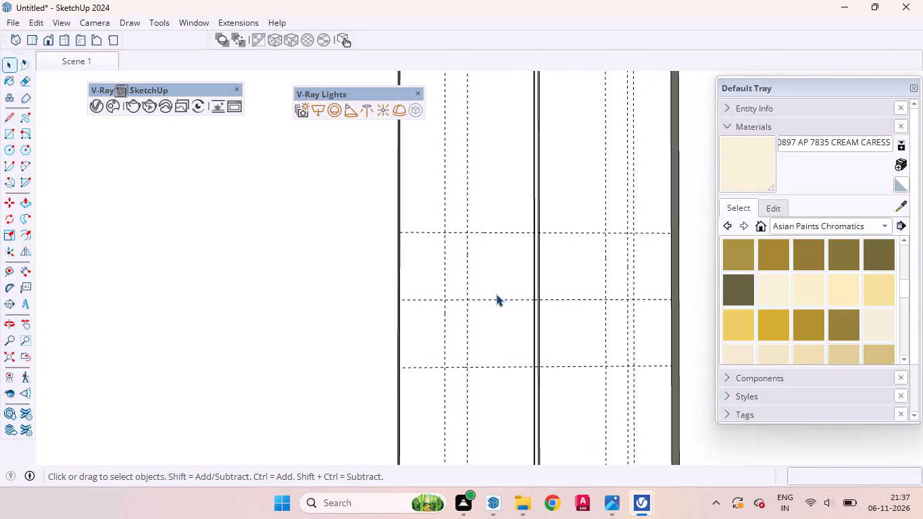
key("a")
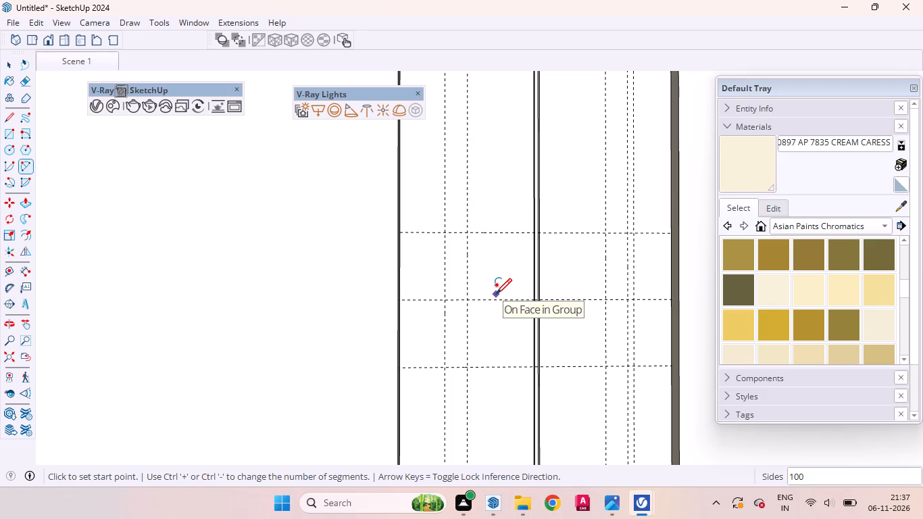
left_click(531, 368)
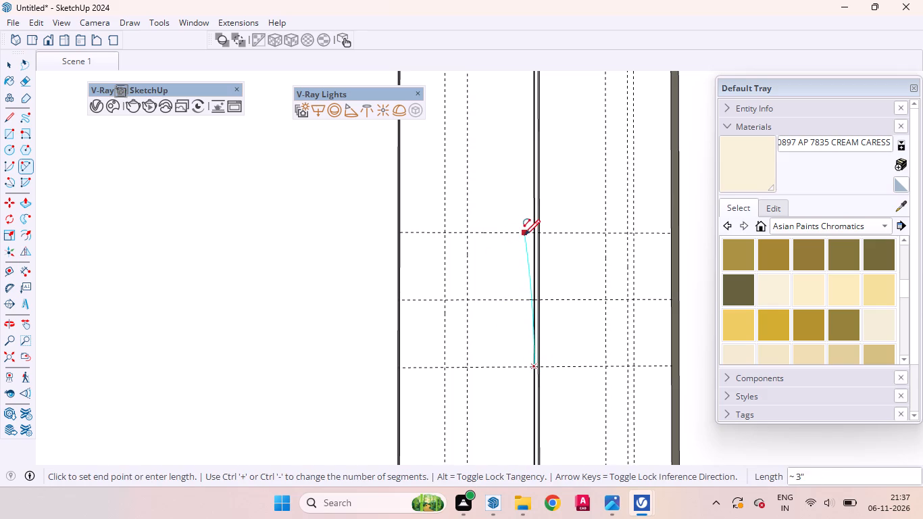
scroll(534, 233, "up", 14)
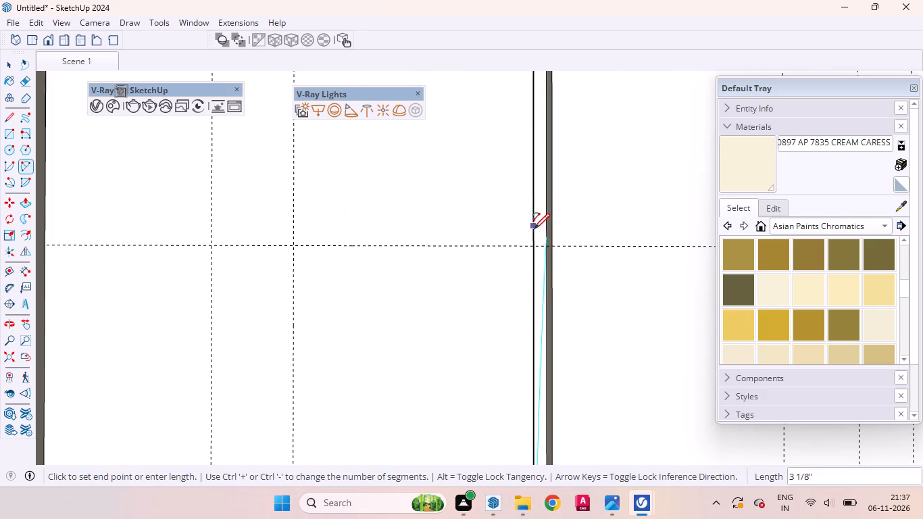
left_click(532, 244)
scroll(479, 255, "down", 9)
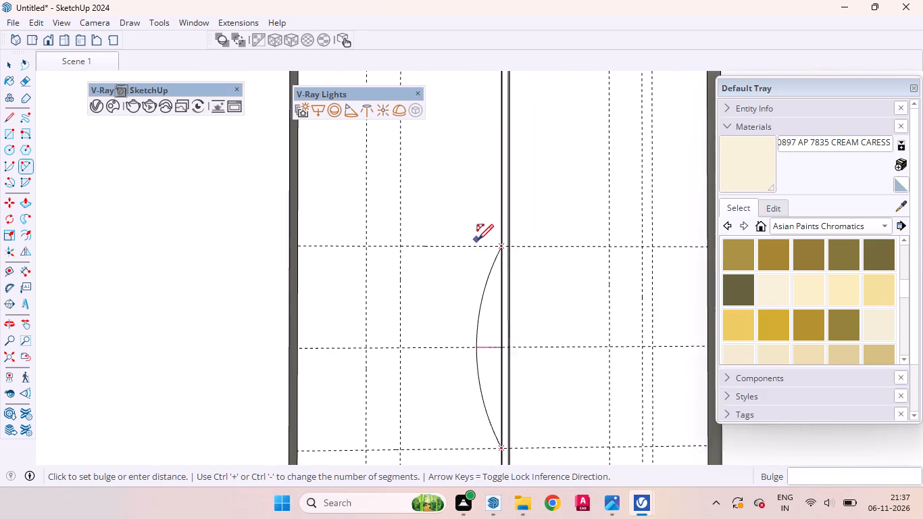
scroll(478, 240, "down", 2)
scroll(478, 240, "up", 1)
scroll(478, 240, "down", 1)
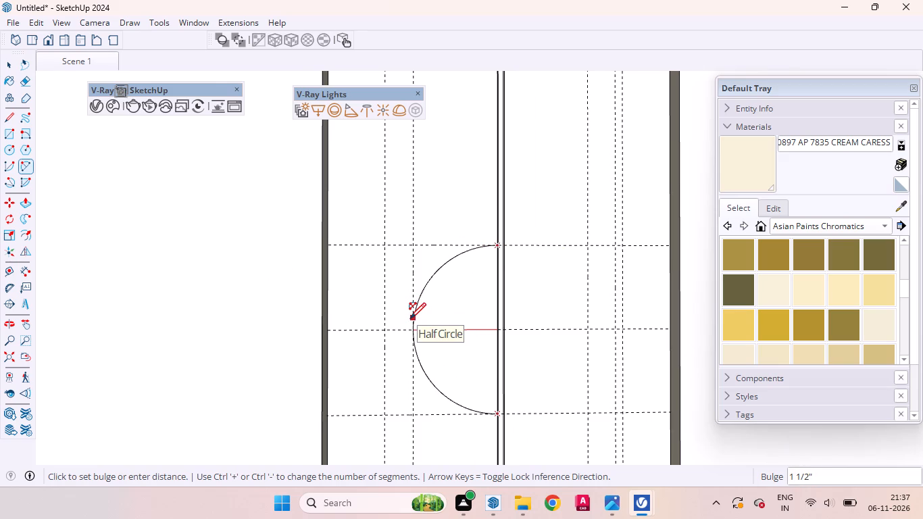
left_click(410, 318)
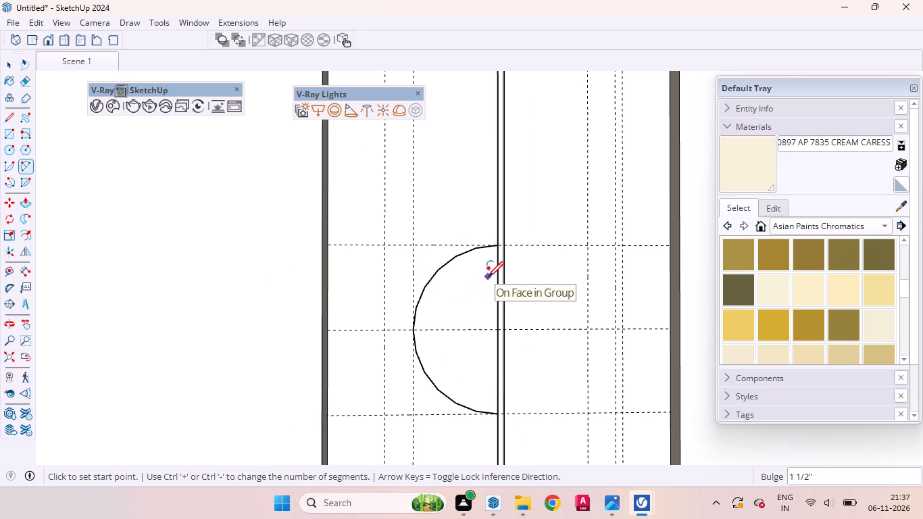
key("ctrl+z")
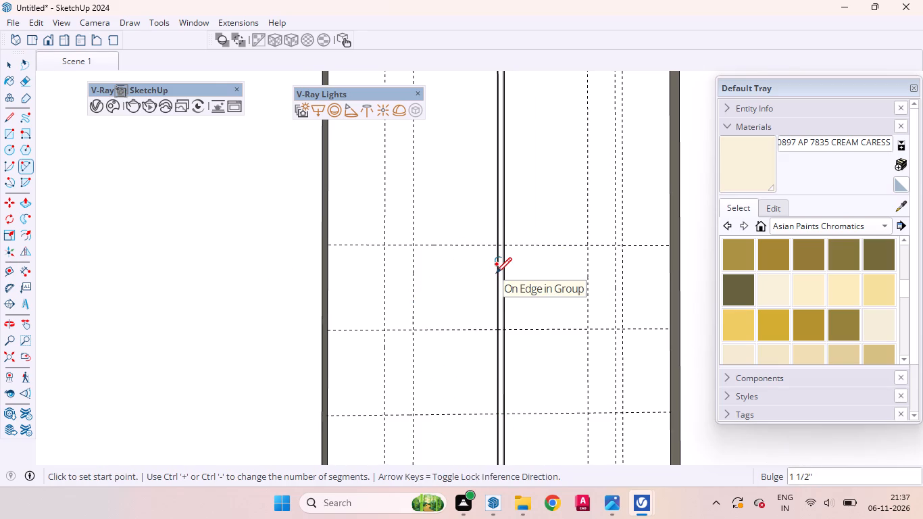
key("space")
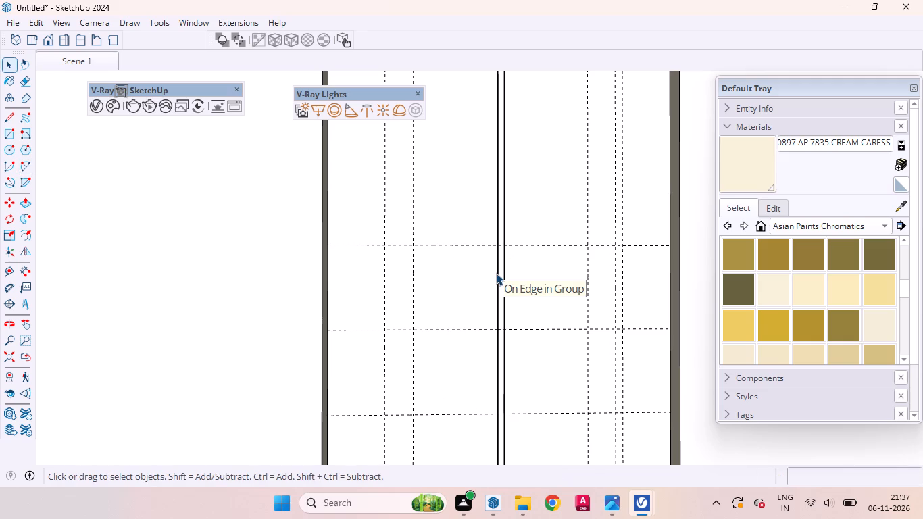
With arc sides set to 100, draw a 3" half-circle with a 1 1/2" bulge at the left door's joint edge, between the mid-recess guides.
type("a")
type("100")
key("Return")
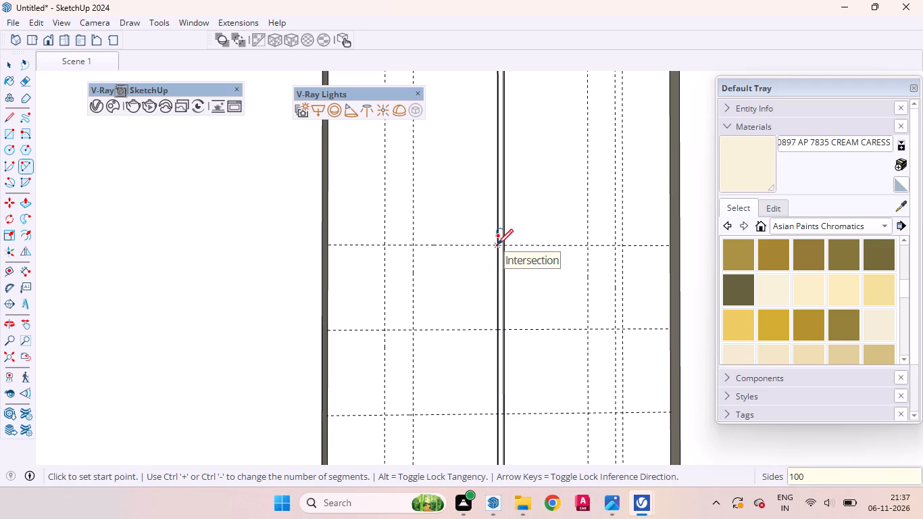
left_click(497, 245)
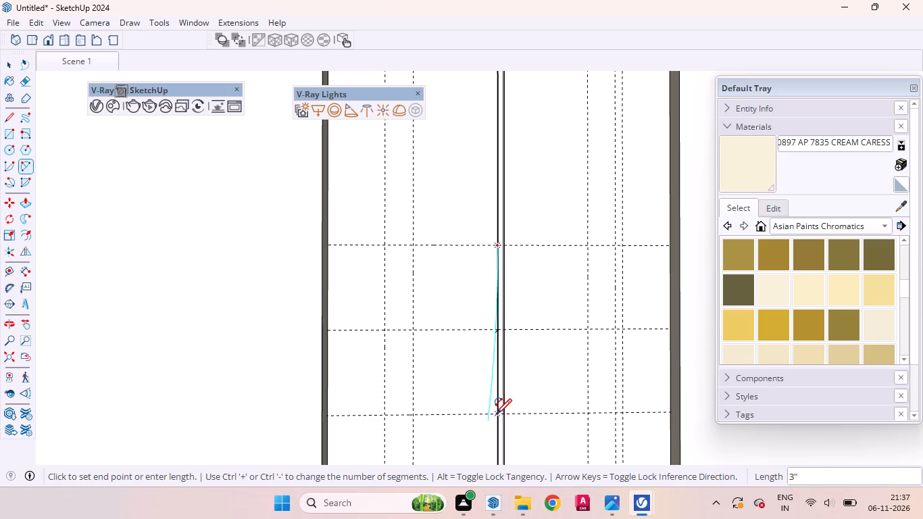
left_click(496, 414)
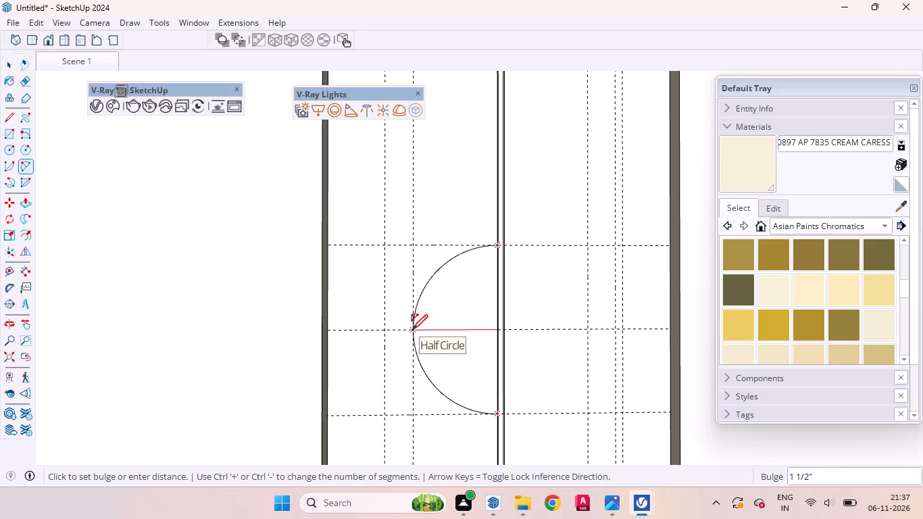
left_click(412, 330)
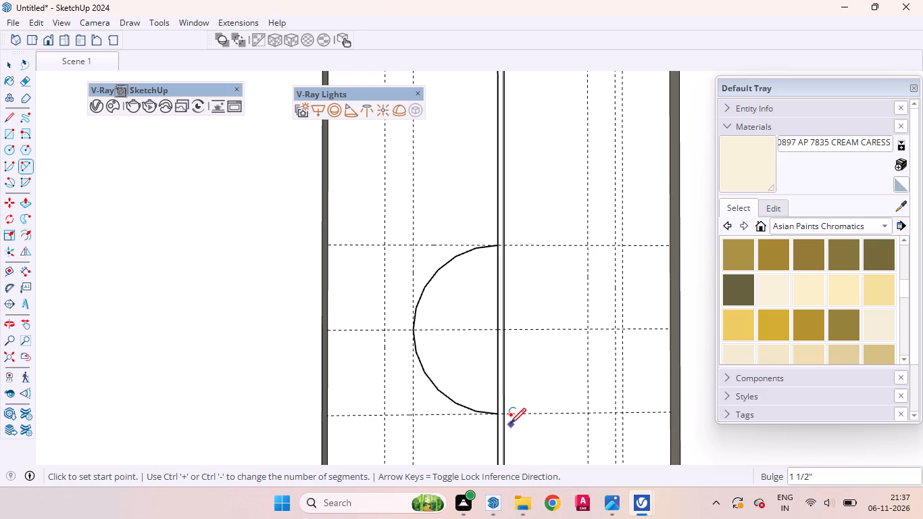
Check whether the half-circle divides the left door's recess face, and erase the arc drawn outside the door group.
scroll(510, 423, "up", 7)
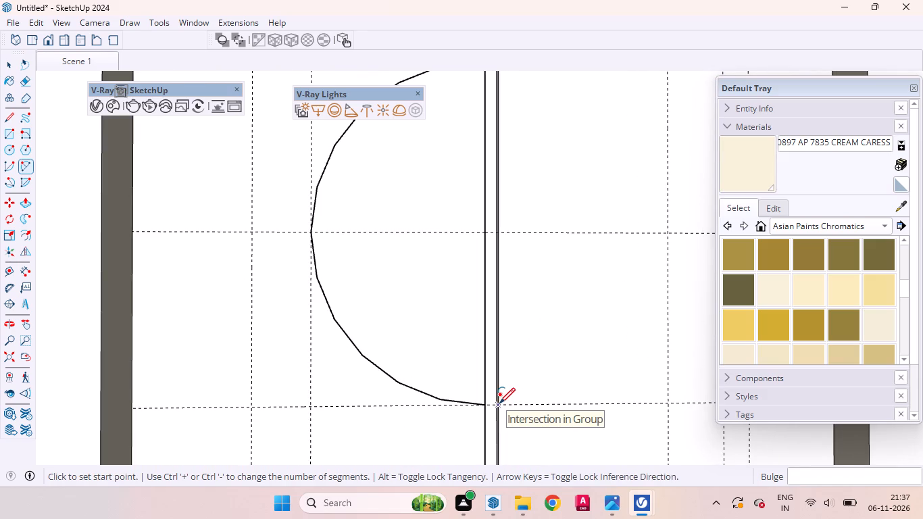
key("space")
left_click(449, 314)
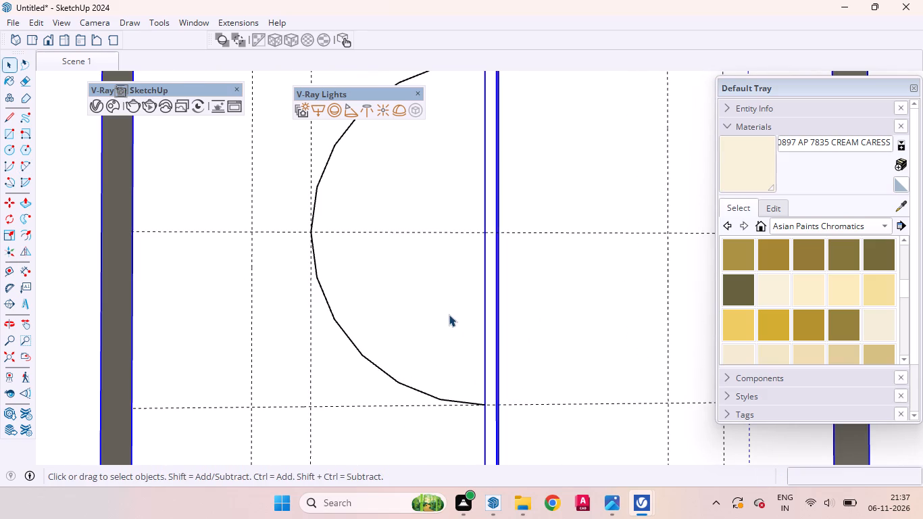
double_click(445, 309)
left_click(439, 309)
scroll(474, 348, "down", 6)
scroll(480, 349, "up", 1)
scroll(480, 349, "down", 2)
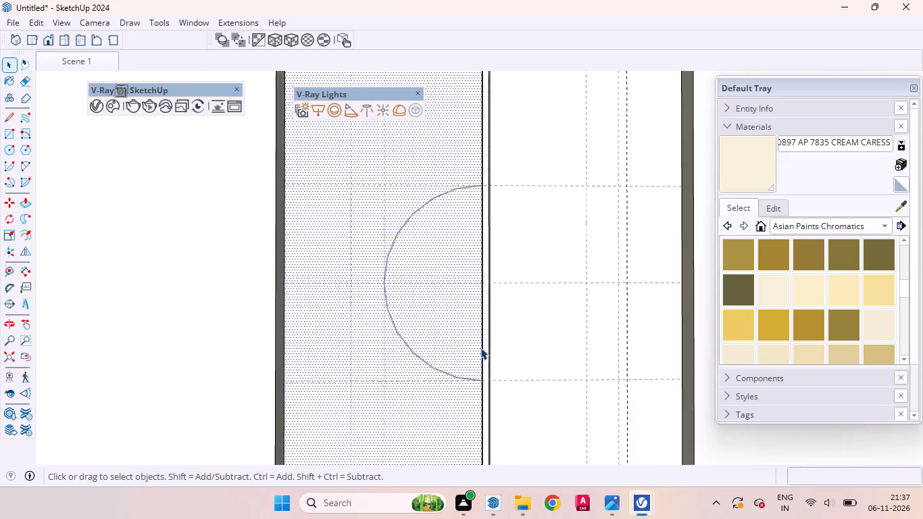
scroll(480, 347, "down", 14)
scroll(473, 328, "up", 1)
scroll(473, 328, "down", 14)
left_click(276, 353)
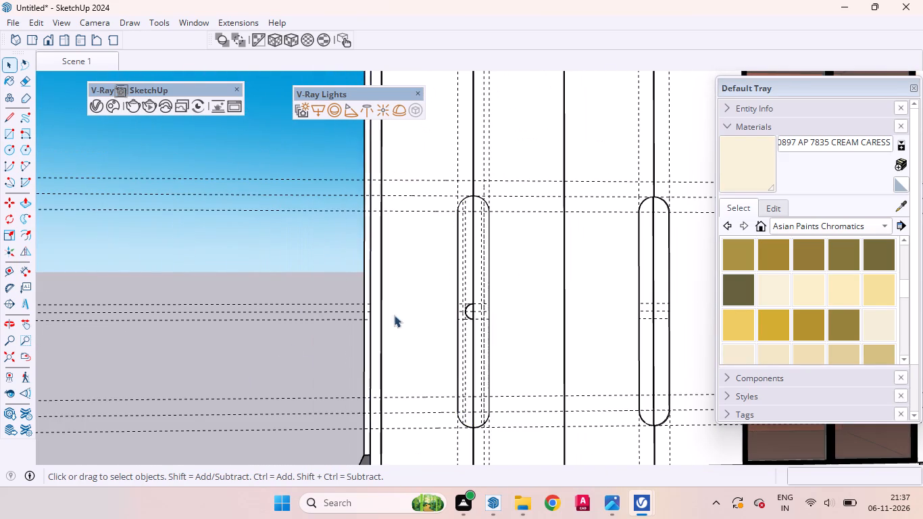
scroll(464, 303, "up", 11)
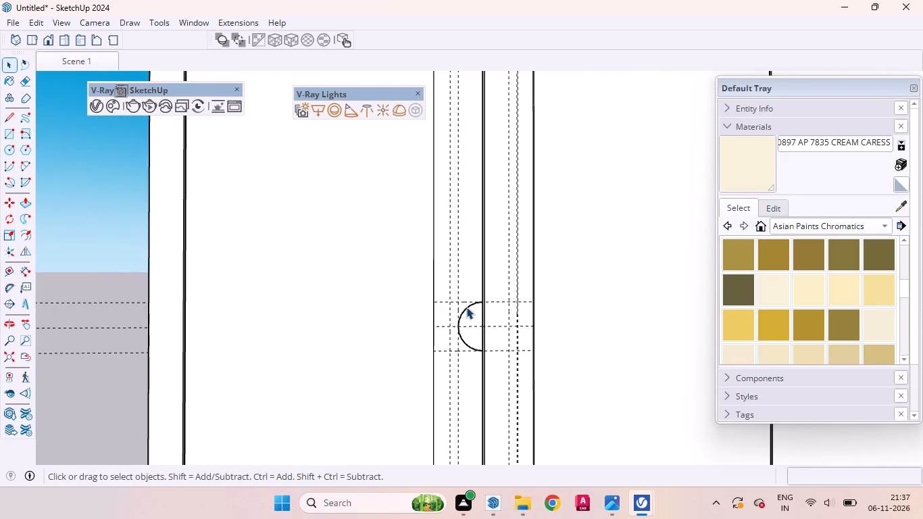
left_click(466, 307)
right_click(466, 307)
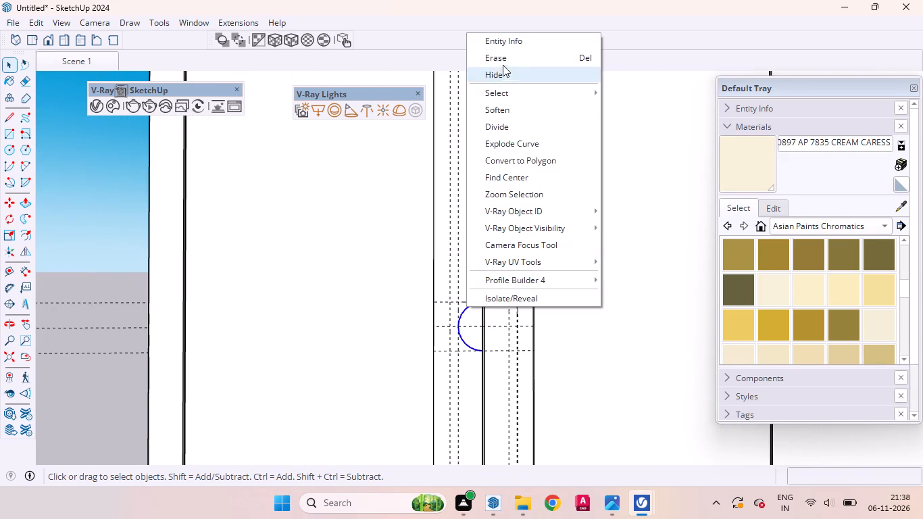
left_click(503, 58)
Inside the door group, draw a 100-side half-circle, 3" across with a 1 1/2" bulge, on the left door's recess face at mid-height.
triple_click(470, 266)
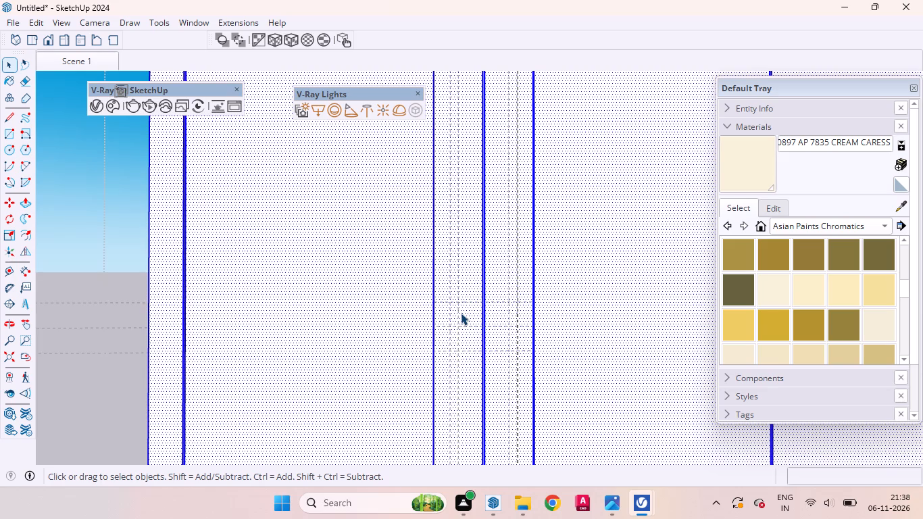
key("a")
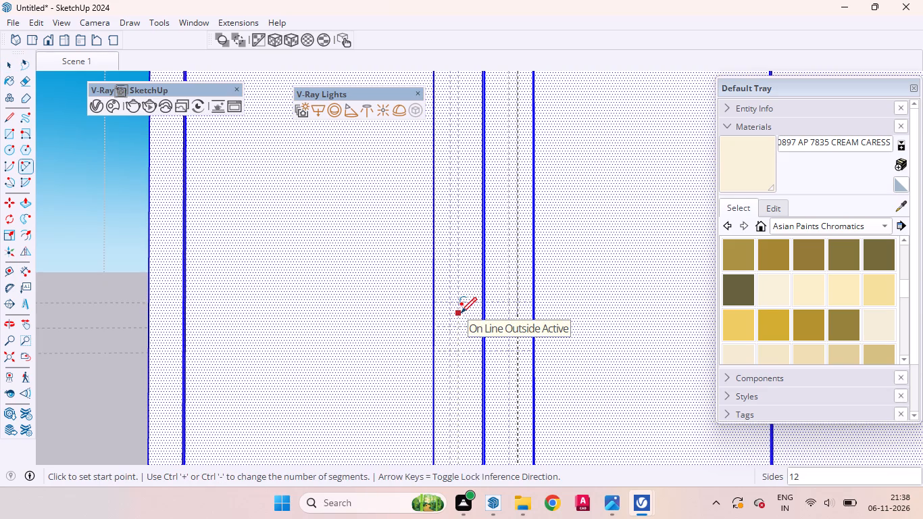
key("1")
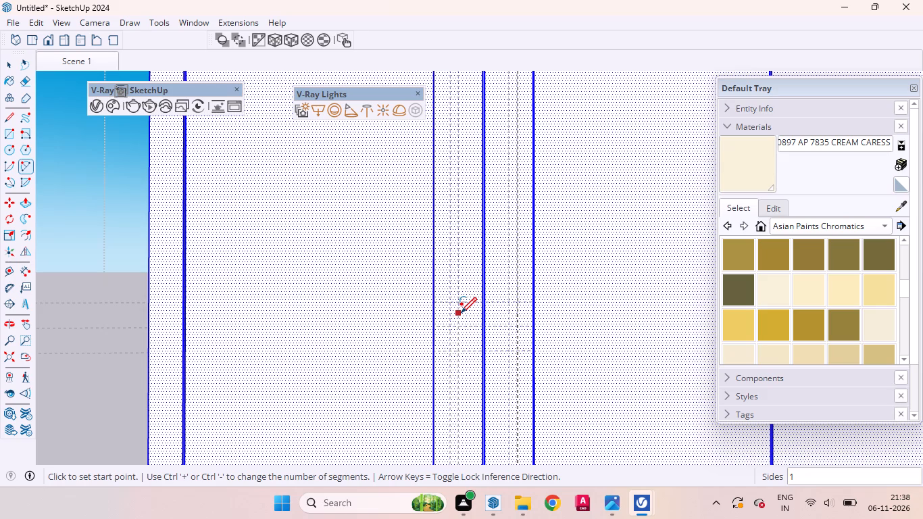
type("00")
key("Return")
scroll(567, 335, "up", 4)
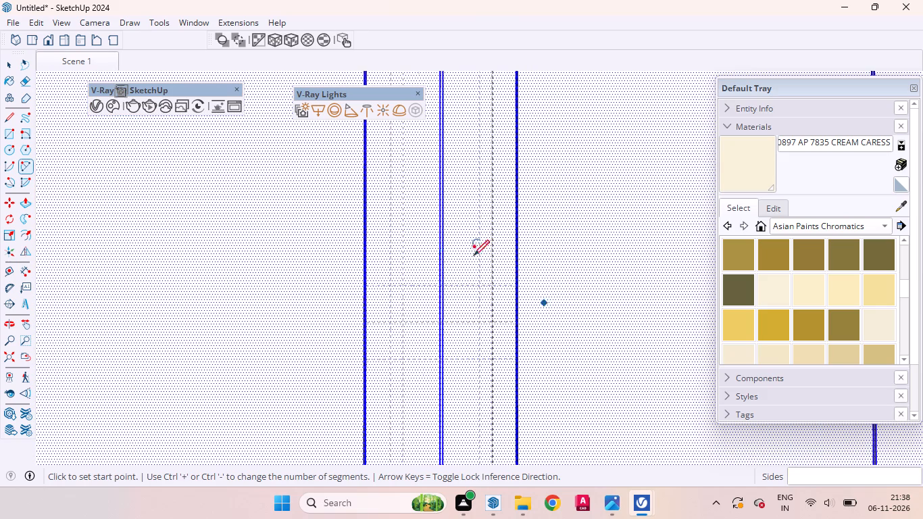
scroll(474, 255, "up", 9)
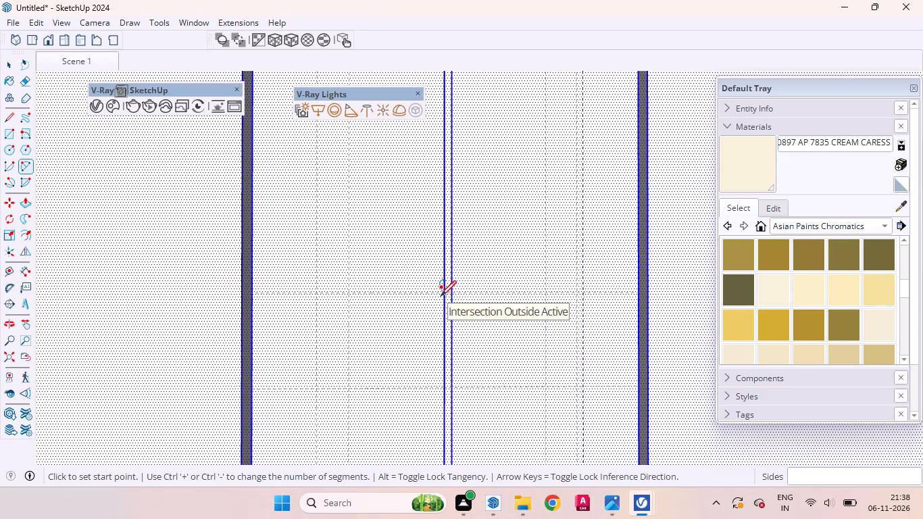
left_click(441, 296)
scroll(432, 338, "down", 8)
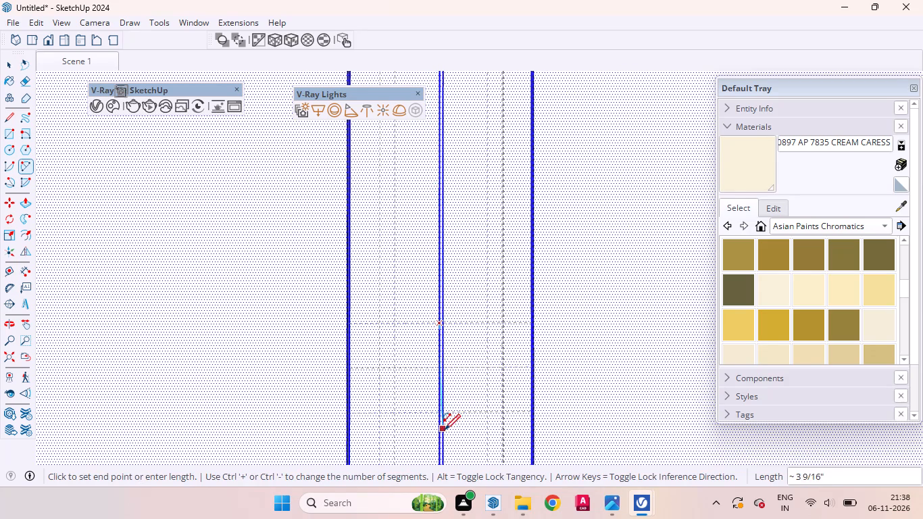
scroll(441, 411, "up", 9)
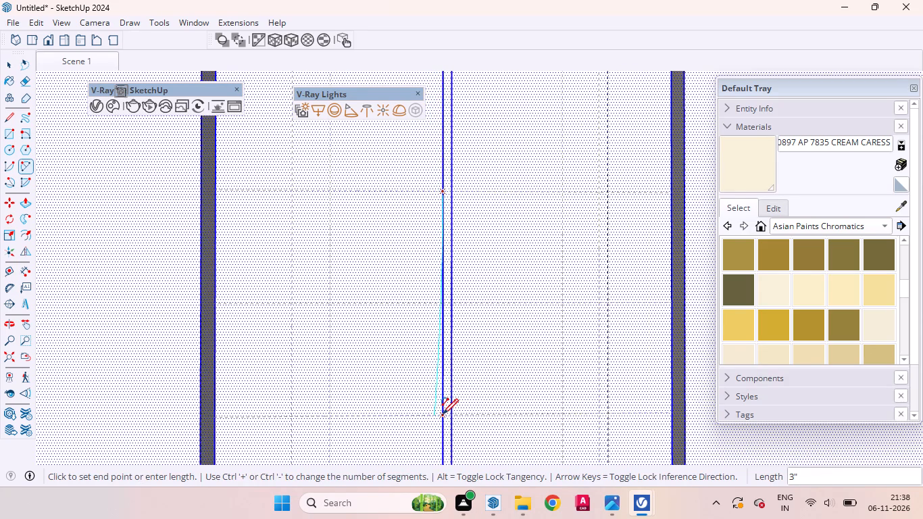
left_click(443, 414)
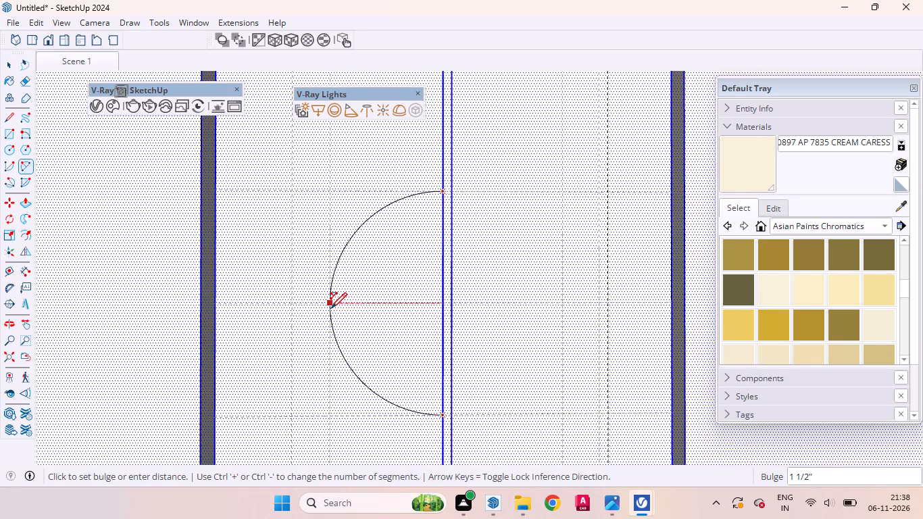
left_click(331, 308)
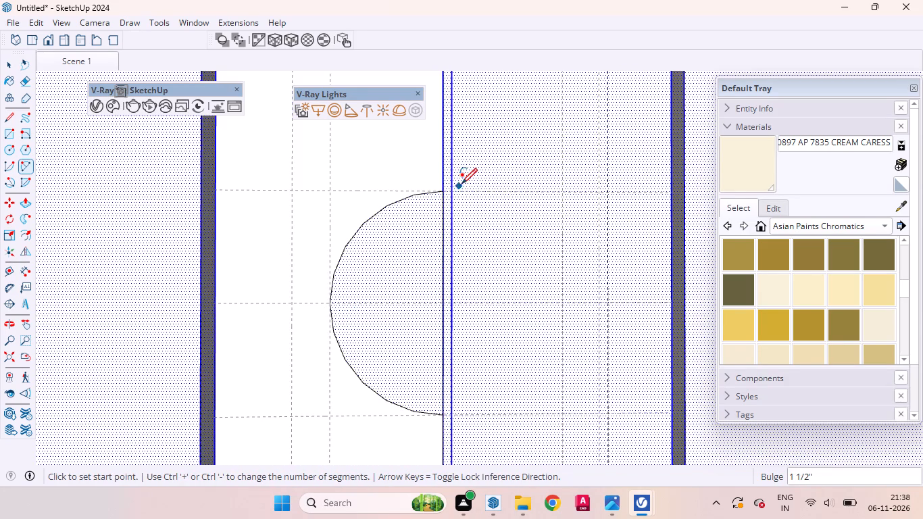
Draw the matching half-circle, 3" across with a 1 1/2" bulge, on the right door's recess face at the joint.
left_click(453, 191)
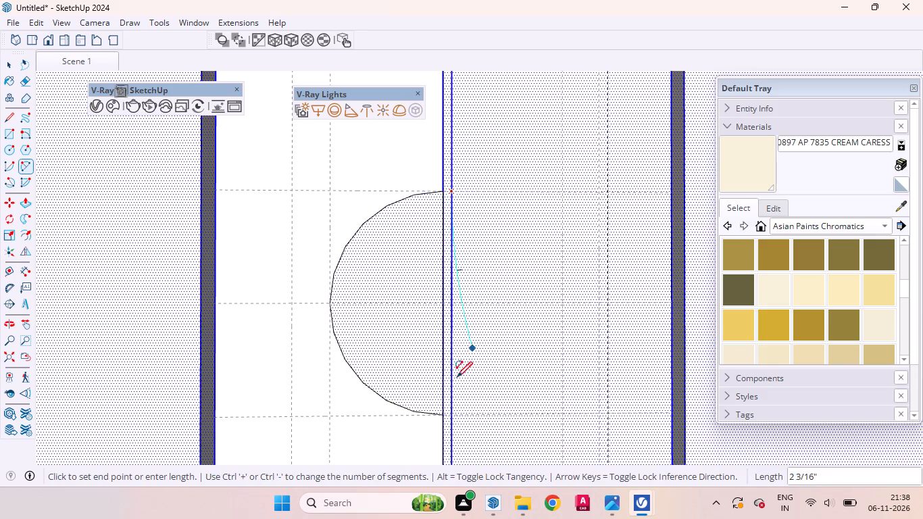
left_click(451, 417)
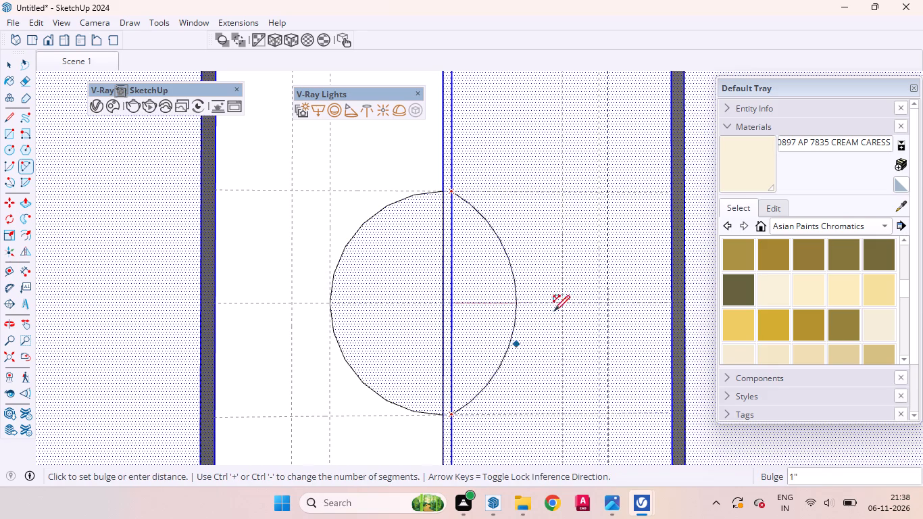
left_click(559, 306)
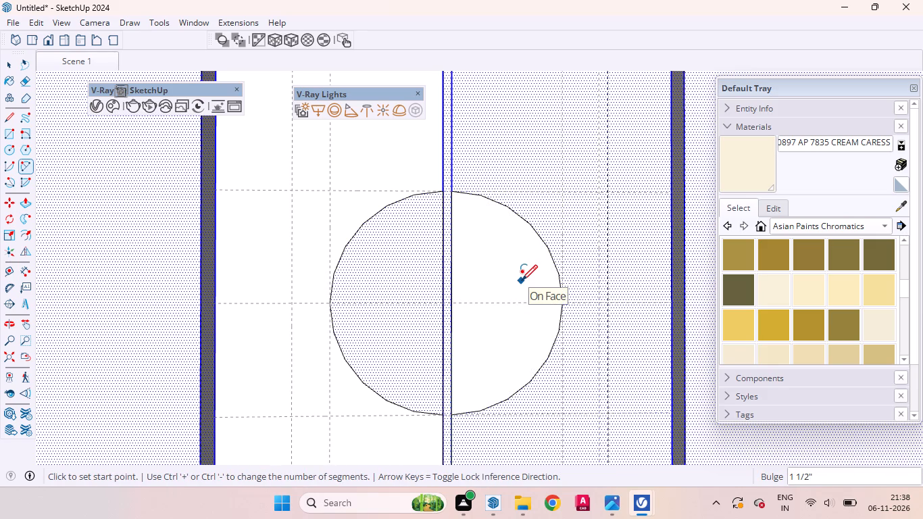
key("space")
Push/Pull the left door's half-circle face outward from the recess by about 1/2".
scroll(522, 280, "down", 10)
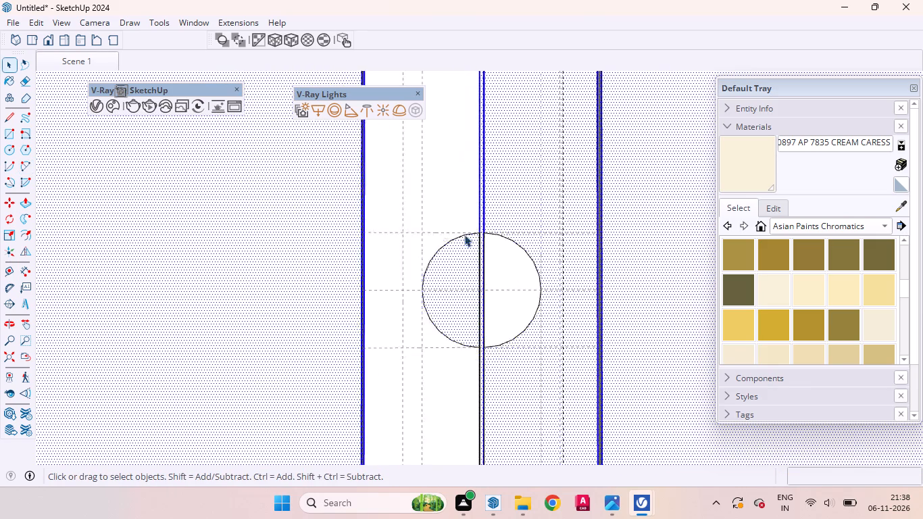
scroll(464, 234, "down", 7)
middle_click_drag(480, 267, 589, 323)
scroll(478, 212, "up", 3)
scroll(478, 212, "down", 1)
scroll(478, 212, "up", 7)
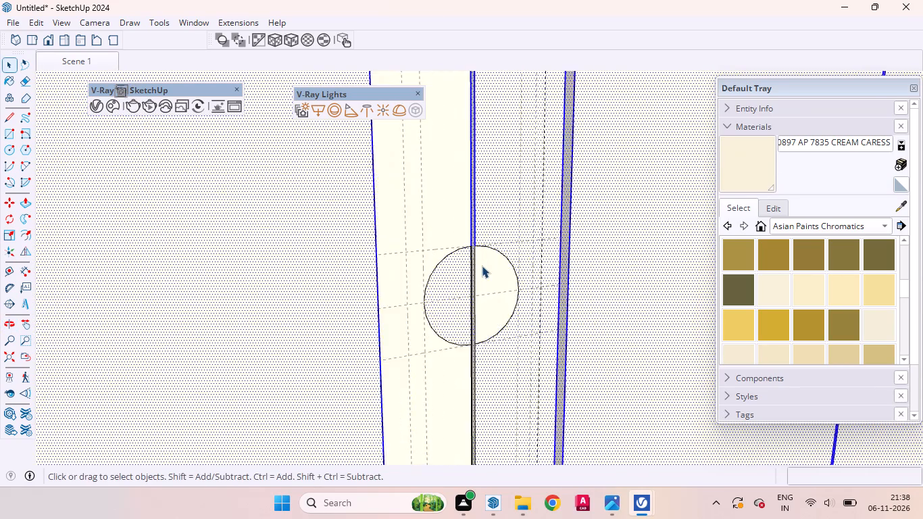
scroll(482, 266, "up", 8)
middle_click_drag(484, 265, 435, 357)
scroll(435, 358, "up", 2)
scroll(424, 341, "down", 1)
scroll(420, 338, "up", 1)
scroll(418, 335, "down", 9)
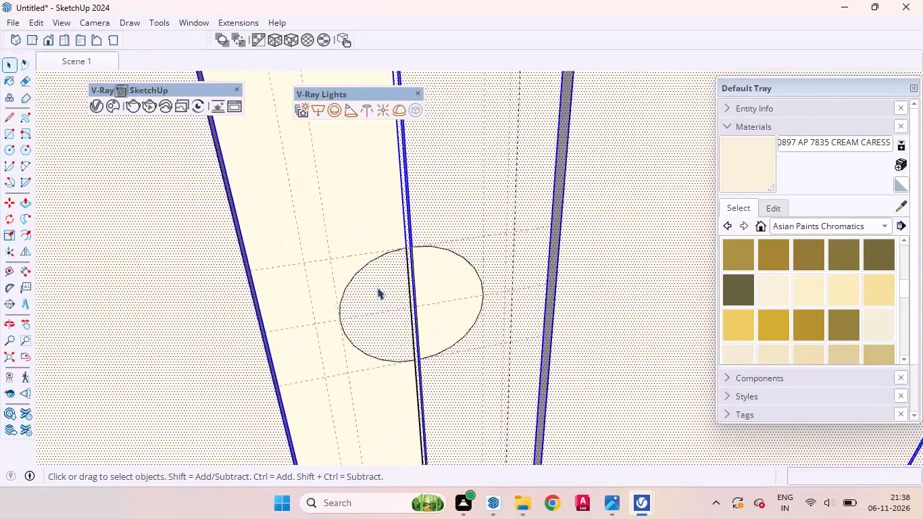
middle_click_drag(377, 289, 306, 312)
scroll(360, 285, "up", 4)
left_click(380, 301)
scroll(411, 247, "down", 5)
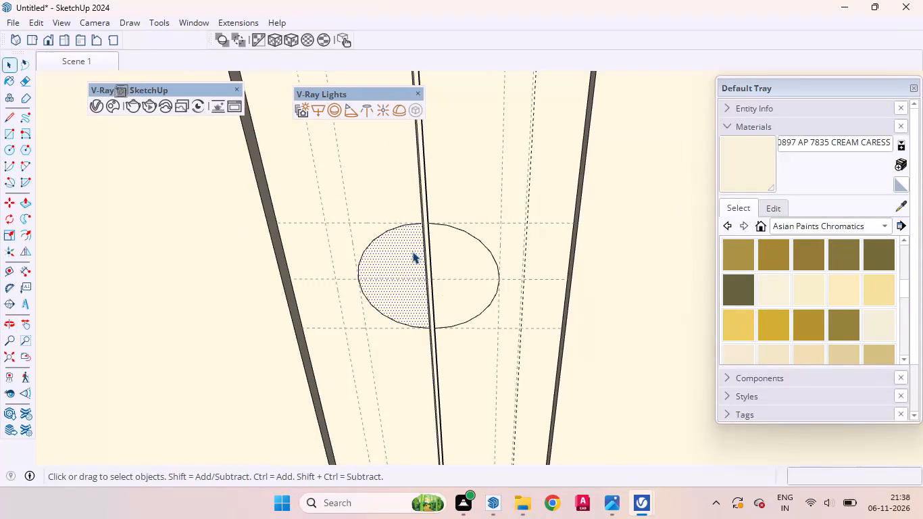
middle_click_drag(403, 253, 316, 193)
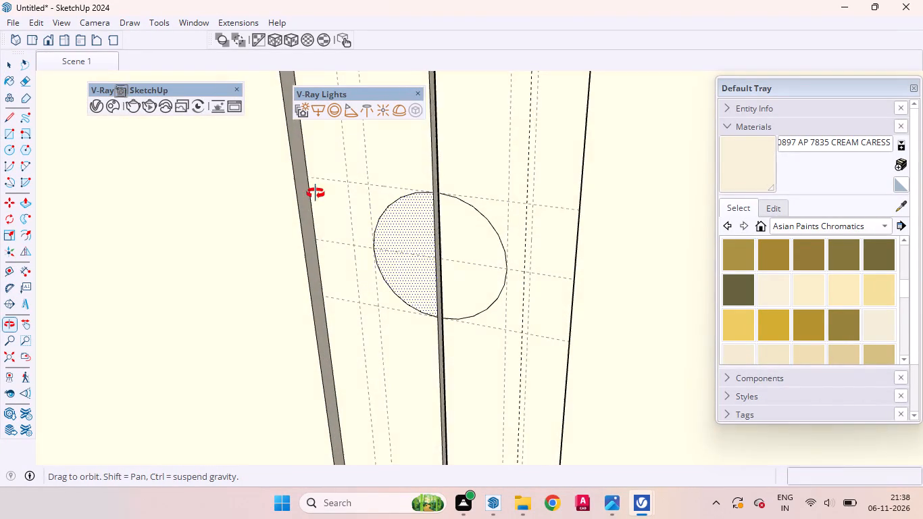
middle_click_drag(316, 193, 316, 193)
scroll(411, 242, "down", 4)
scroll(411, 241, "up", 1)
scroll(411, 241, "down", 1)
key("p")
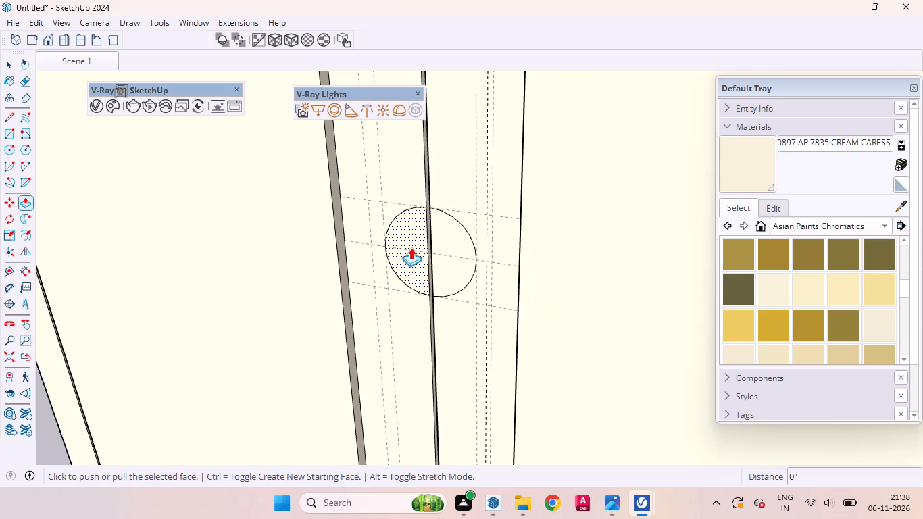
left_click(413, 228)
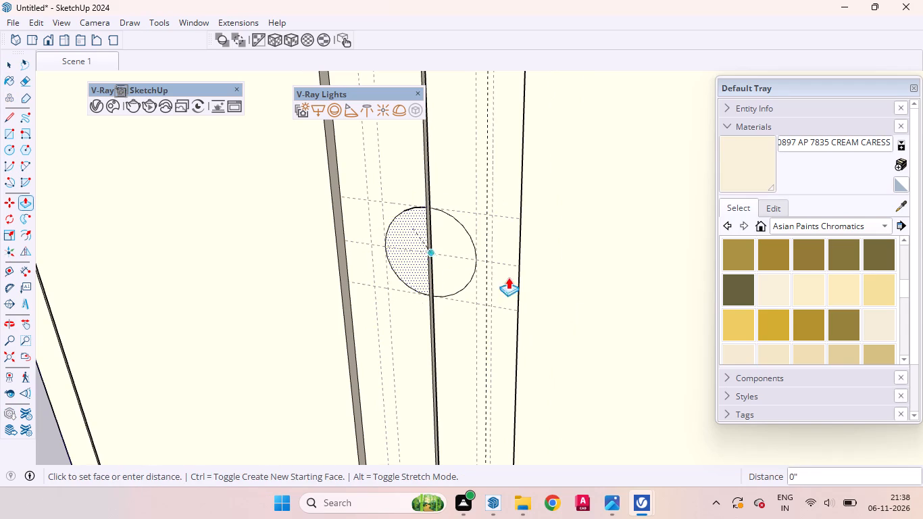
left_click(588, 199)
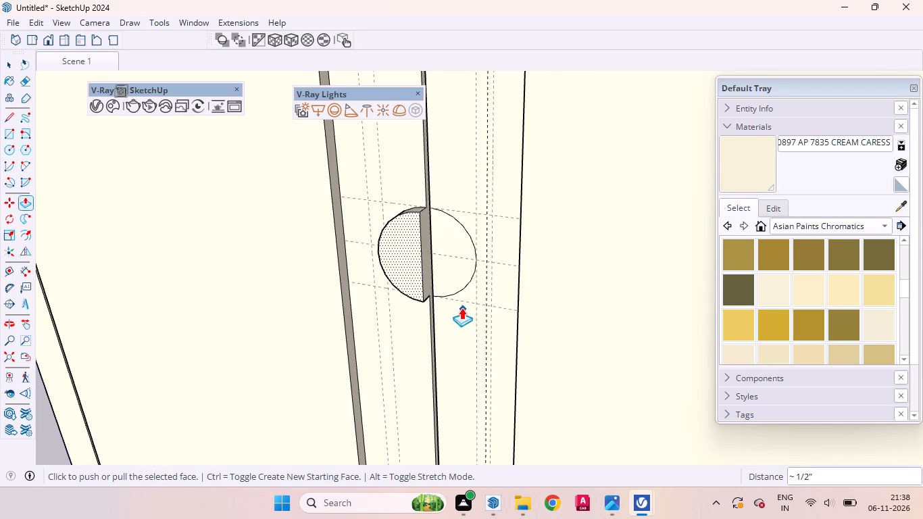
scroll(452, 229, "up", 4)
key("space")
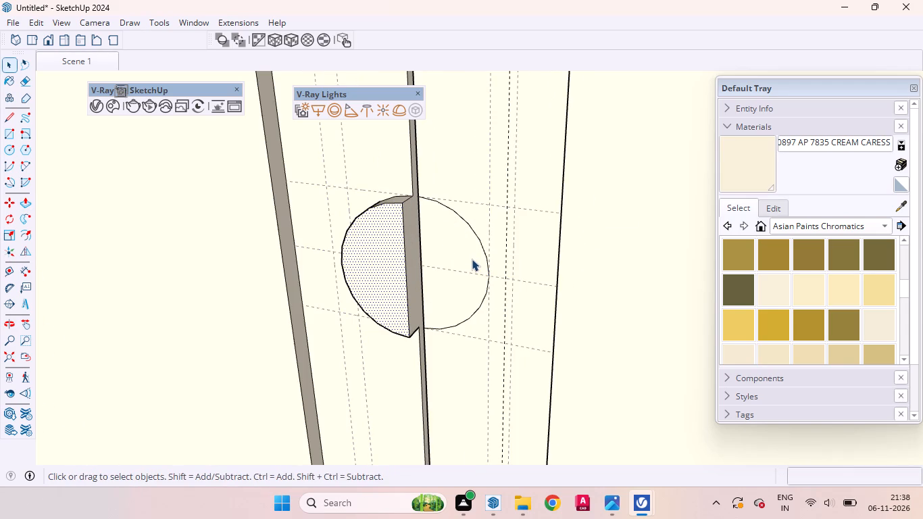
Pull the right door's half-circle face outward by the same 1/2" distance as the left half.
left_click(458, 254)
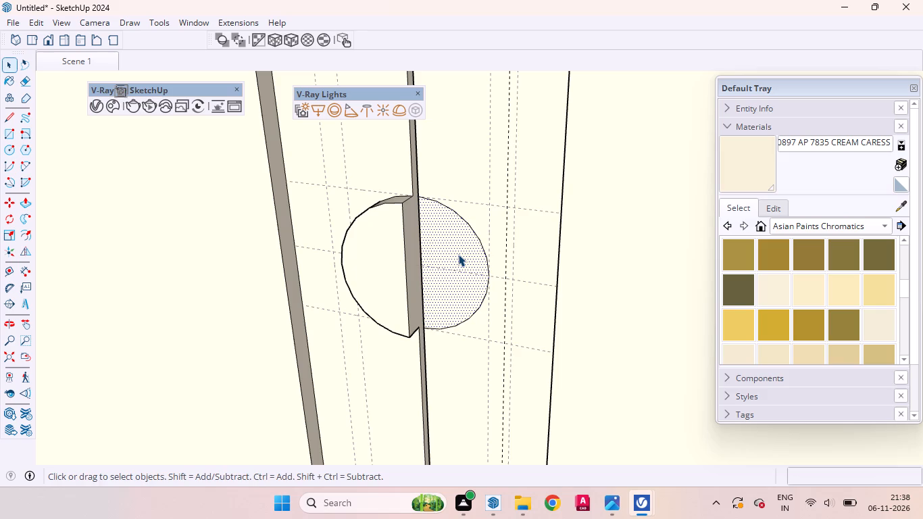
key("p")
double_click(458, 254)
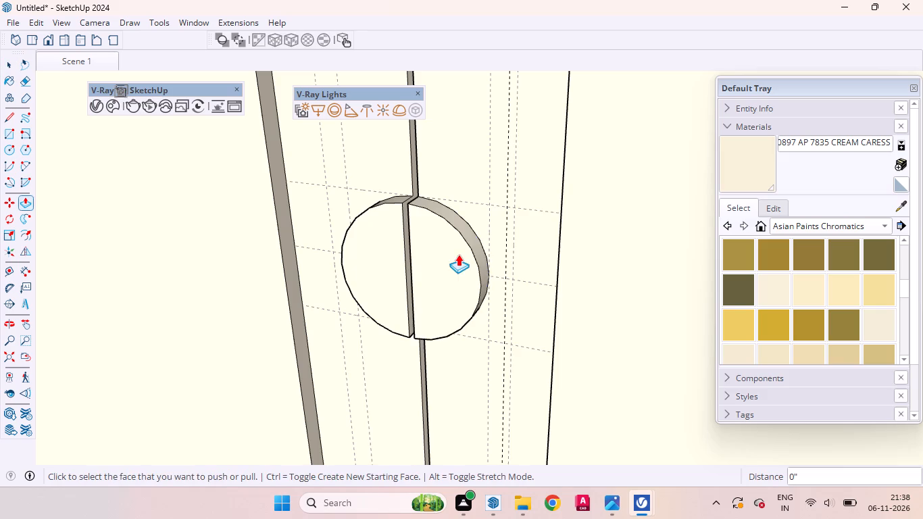
Examine the raised circular handle's size and proportion within the recess against the full wardrobe front.
scroll(474, 241, "down", 20)
scroll(474, 241, "down", 6)
scroll(516, 175, "up", 2)
scroll(516, 175, "down", 1)
middle_click_drag(497, 247, 565, 229)
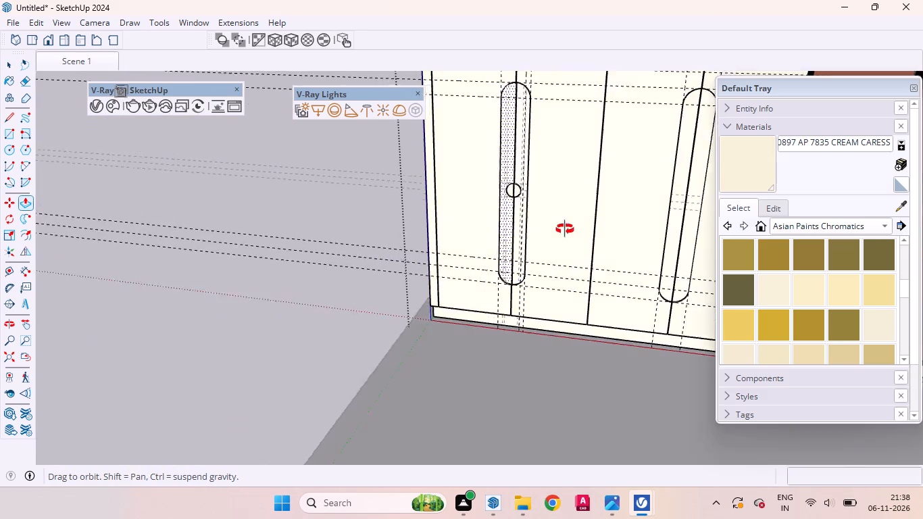
middle_click_drag(565, 229, 620, 142)
scroll(599, 141, "up", 1)
scroll(457, 300, "down", 5)
scroll(491, 157, "up", 9)
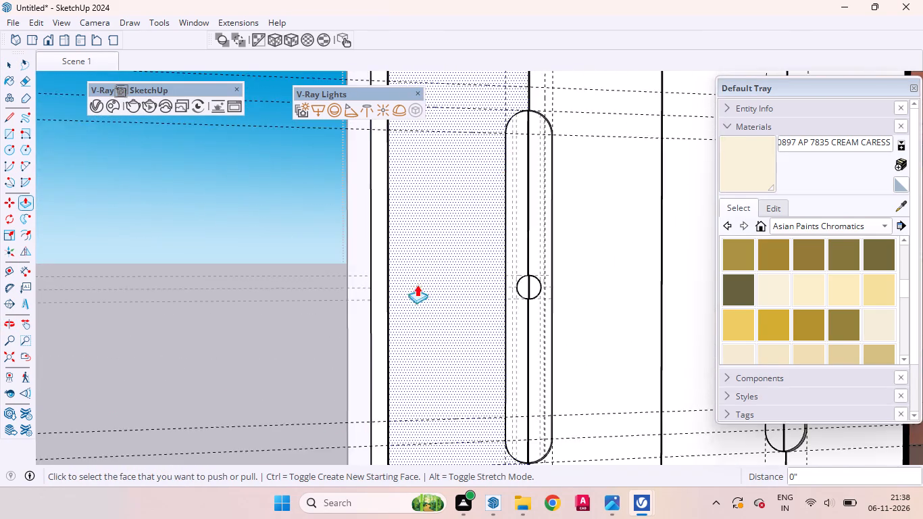
scroll(400, 307, "down", 4)
scroll(544, 264, "up", 4)
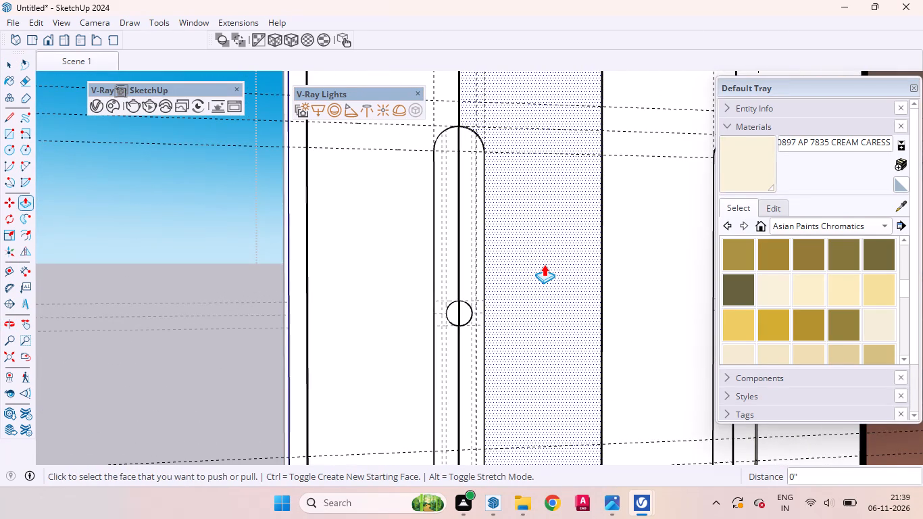
scroll(547, 171, "down", 10)
middle_click_drag(518, 226, 468, 296)
scroll(468, 312, "up", 4)
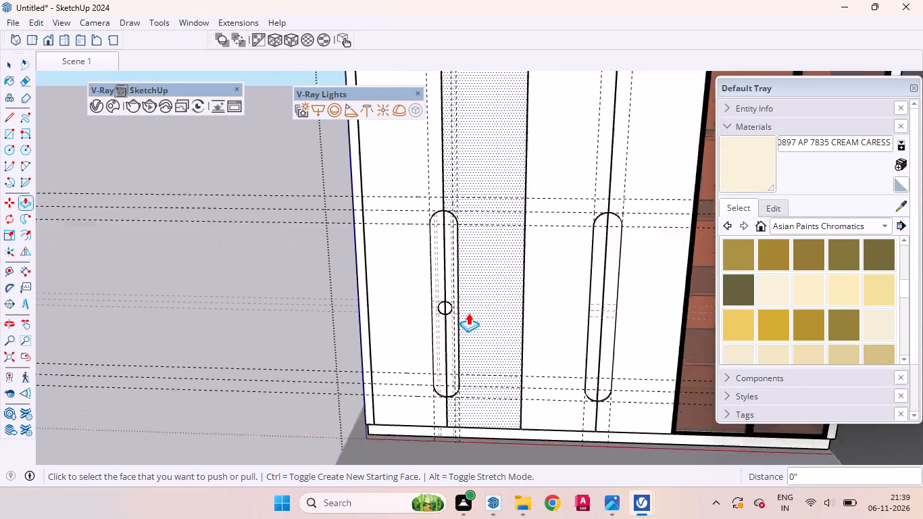
Undo both half-circle extrusions and the two half-circles drawn on the left and right doors' recess faces.
key("ctrl+z")
key("ctrl+z")
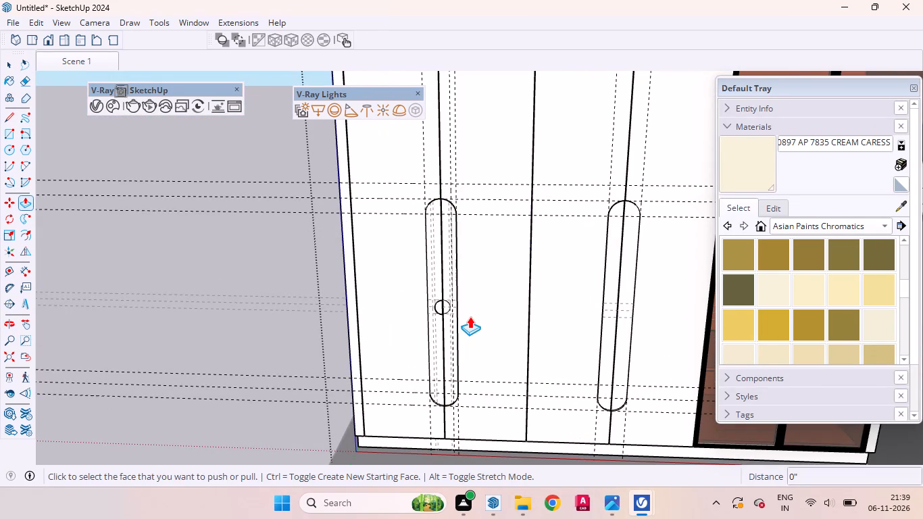
key("ctrl+z")
key("ctrl+z")
key("space")
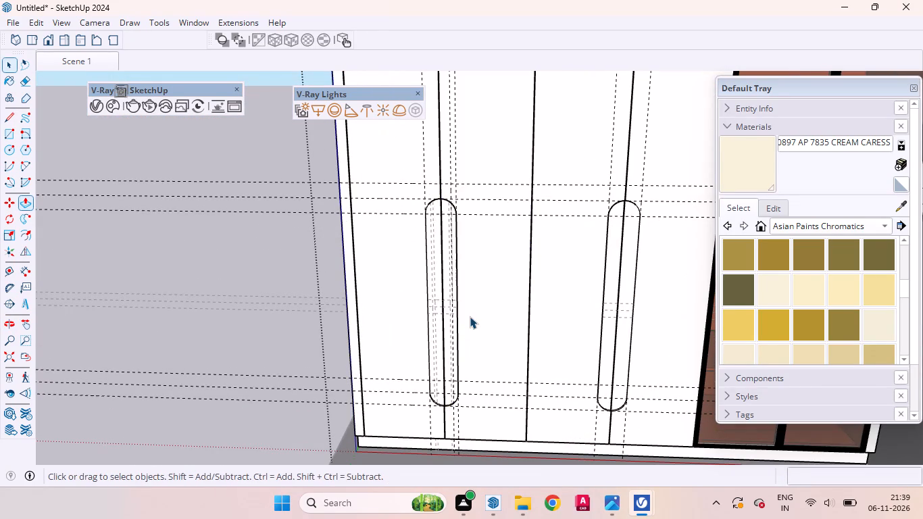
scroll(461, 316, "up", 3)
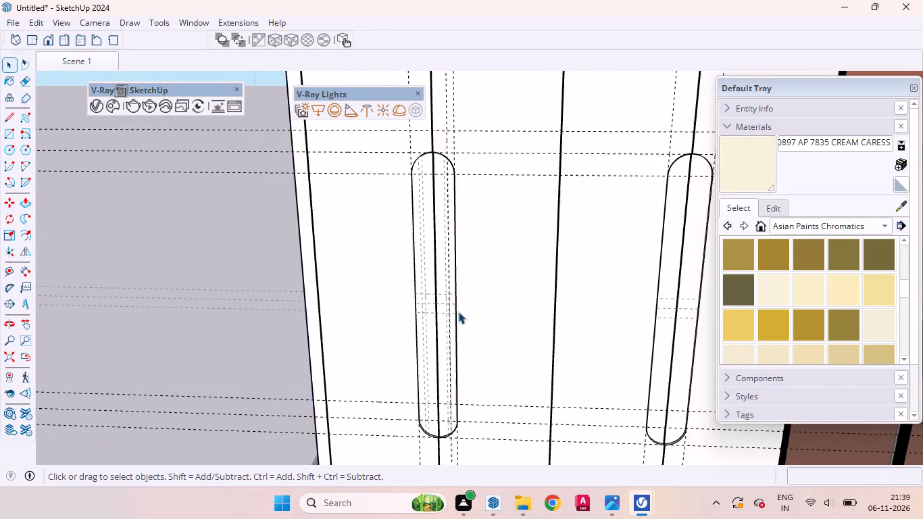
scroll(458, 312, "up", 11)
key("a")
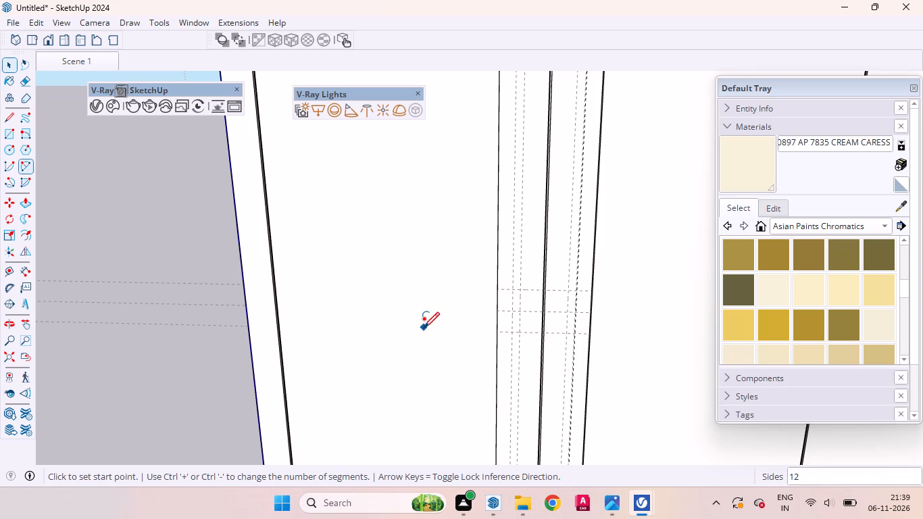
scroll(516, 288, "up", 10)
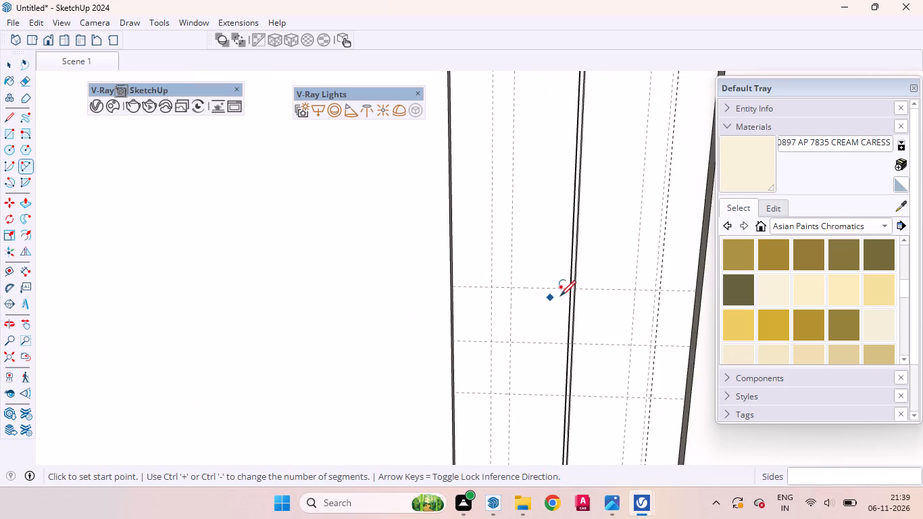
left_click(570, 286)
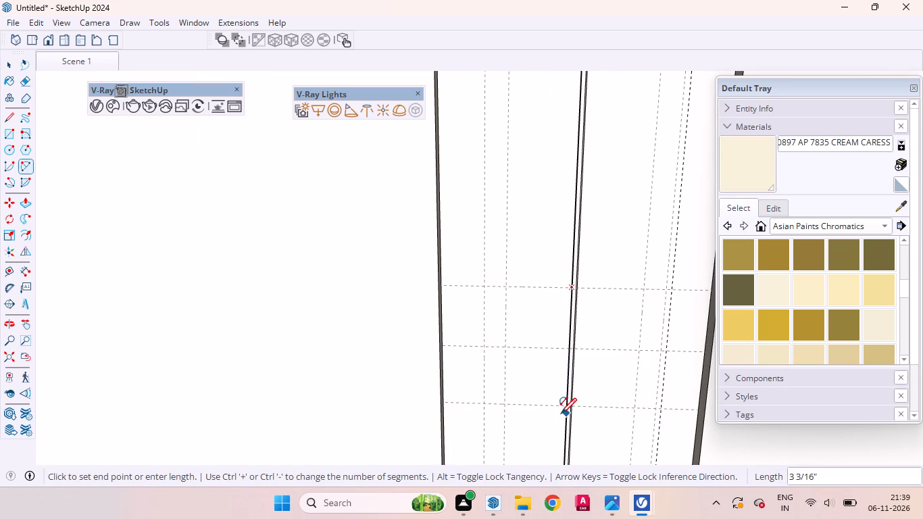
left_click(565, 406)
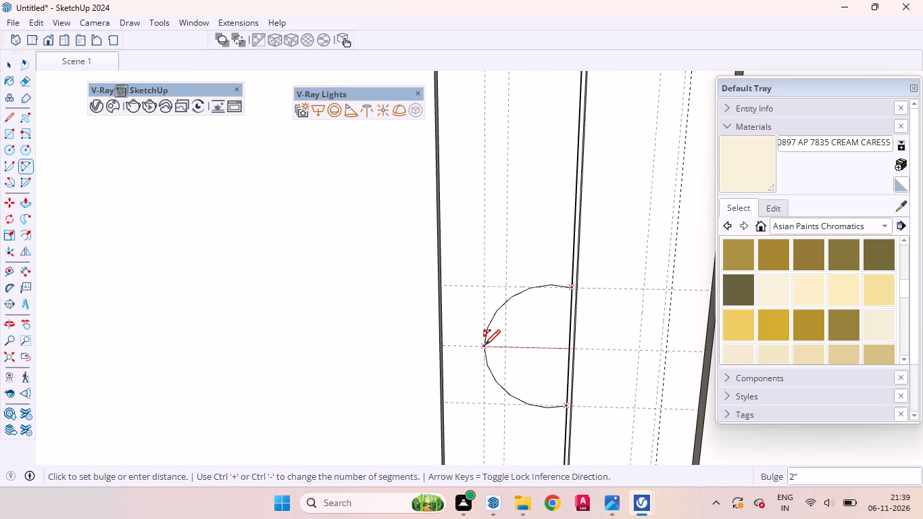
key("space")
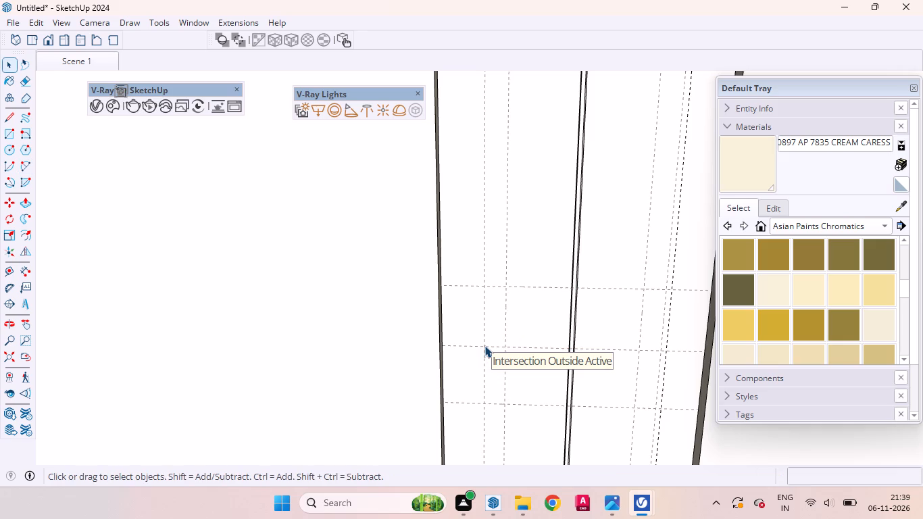
Place a horizontal guide 0.5" above the uppermost of the three mid-recess guides.
key("t")
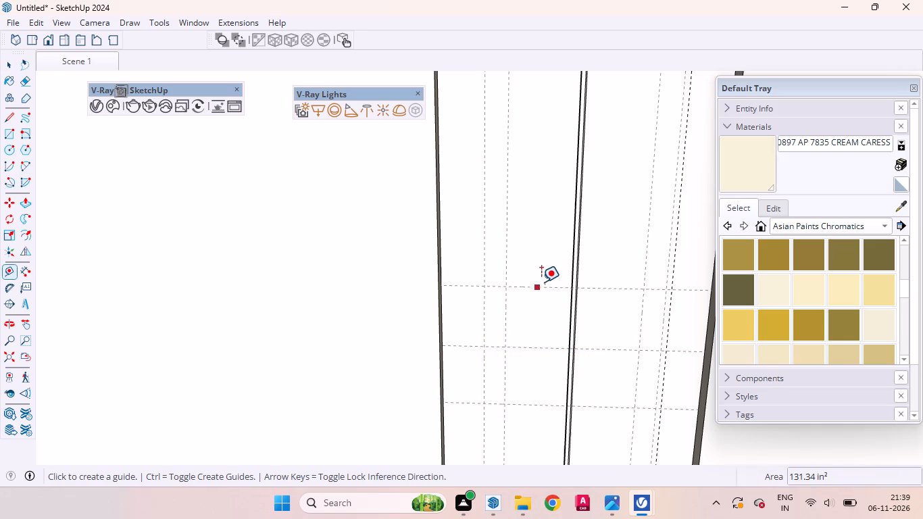
left_click(539, 285)
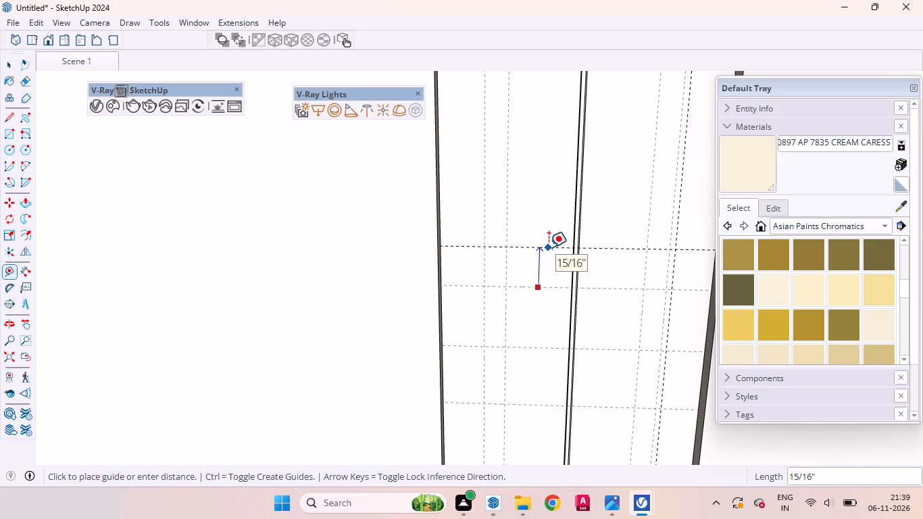
key("period")
key("BackSpace")
type("0.5")
key("Return")
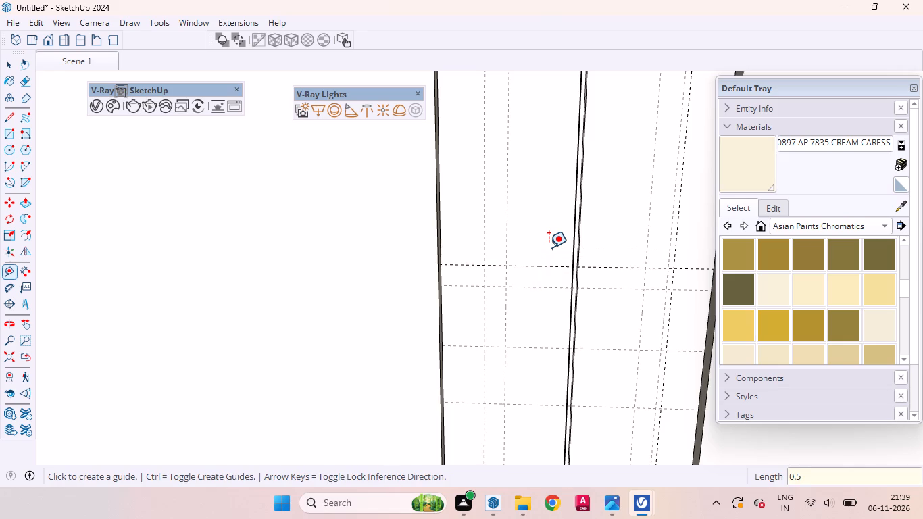
key("space")
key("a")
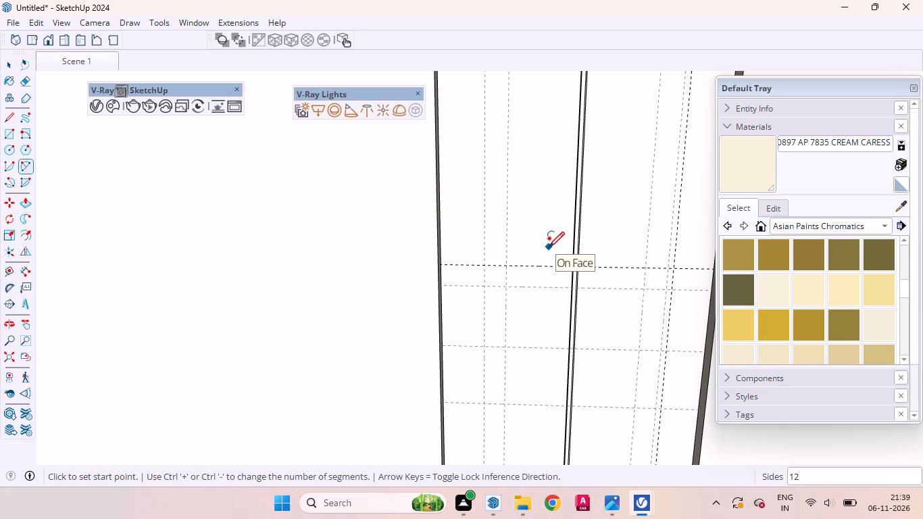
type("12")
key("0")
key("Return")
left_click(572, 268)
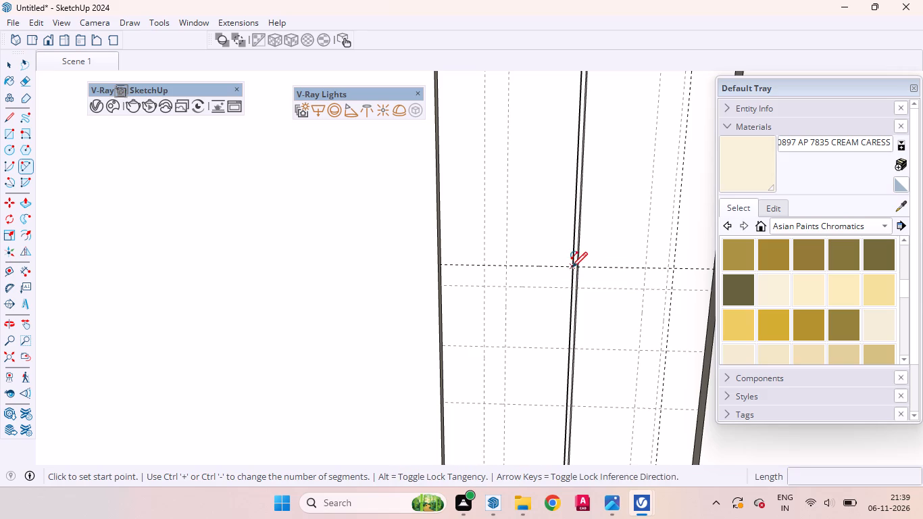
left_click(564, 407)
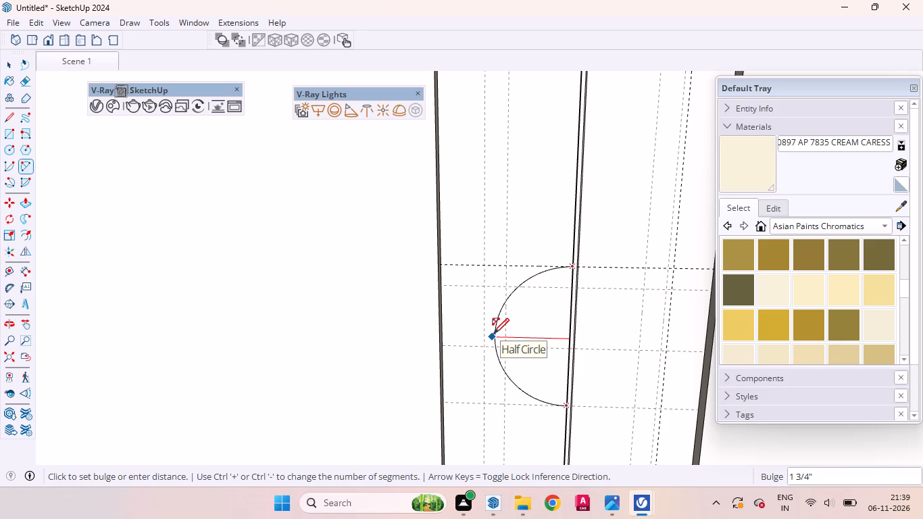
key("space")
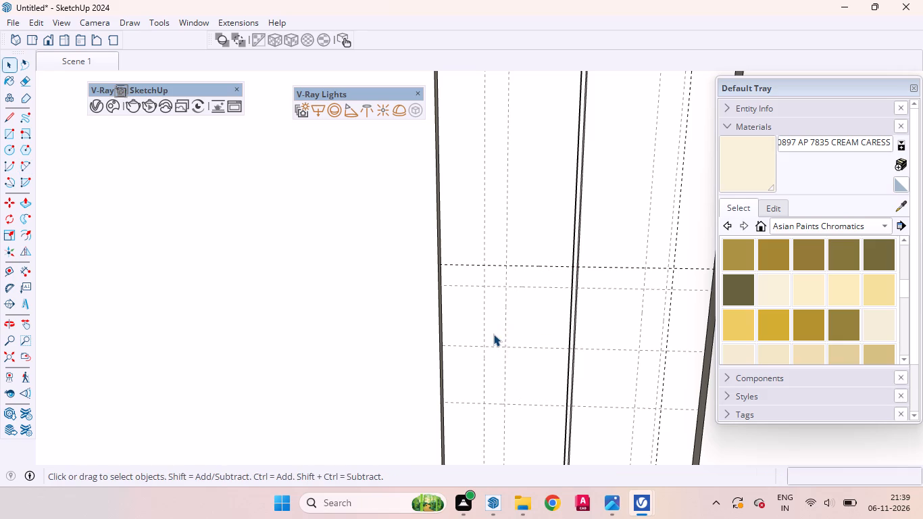
Place a horizontal guide 0.5" below the lowest of the three original mid-recess guides.
key("t")
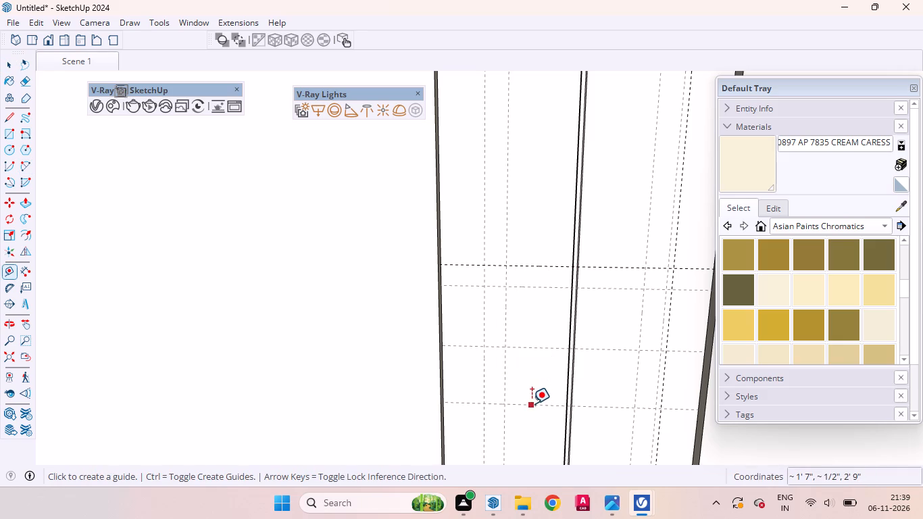
left_click(532, 403)
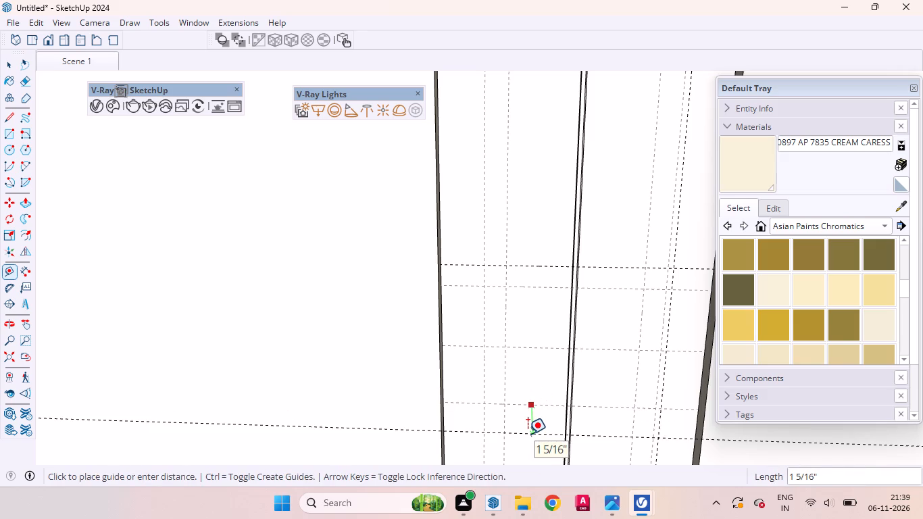
key("Up")
type("0.5")
key("Return")
key("space")
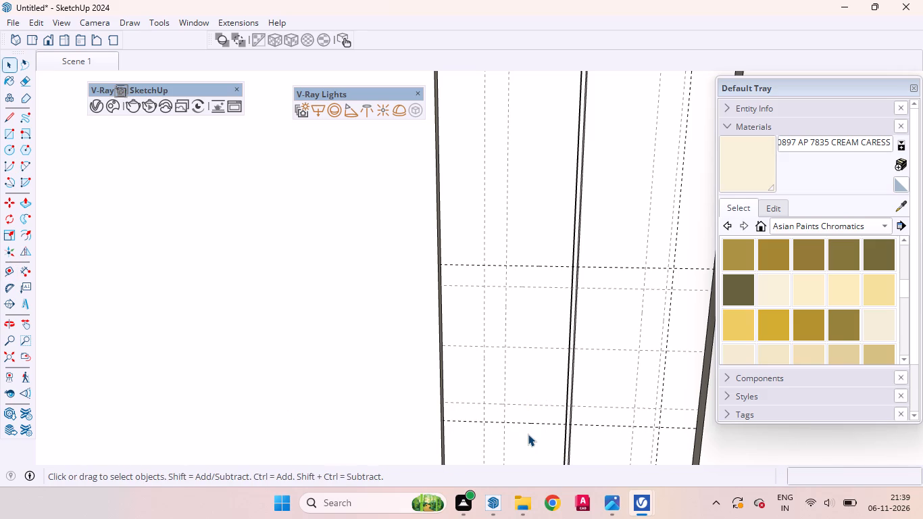
Draw a half-circle arc with a 4" chord and 2" bulge on the left door's recess face, between the outer horizontal guides.
key("a")
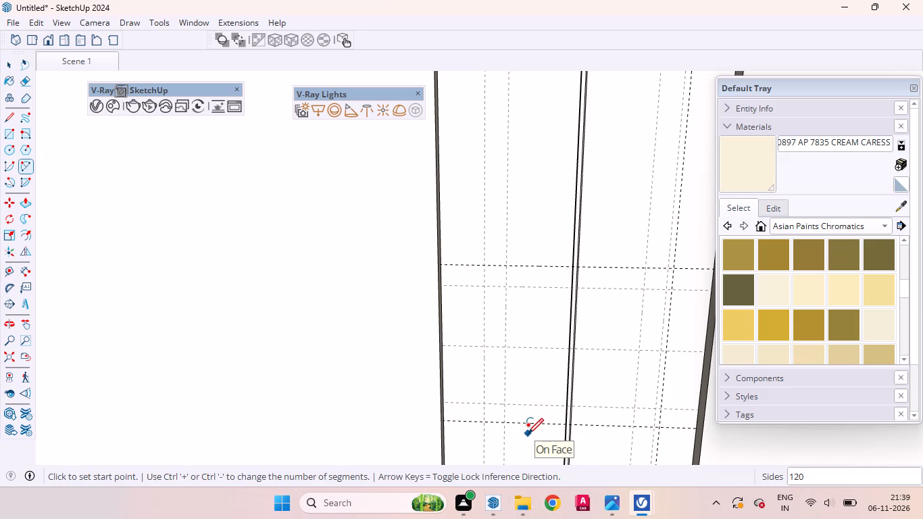
key("Return")
left_click(565, 422)
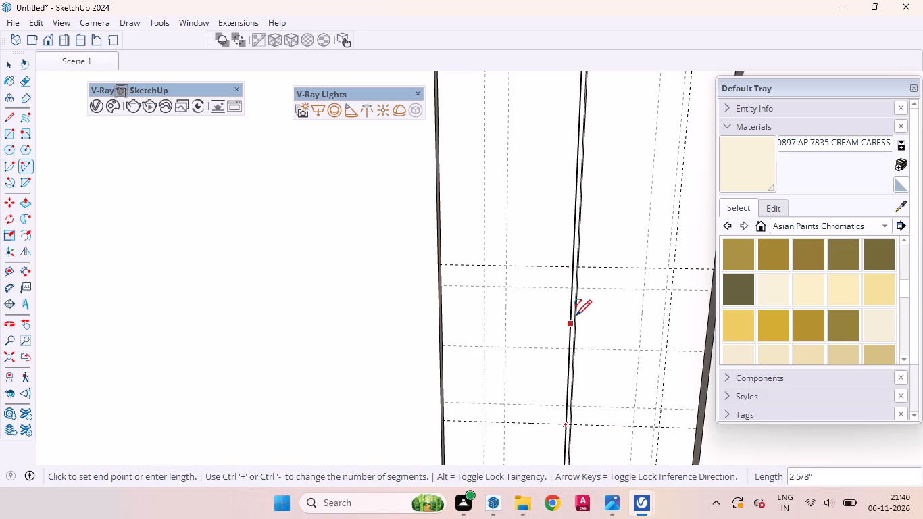
scroll(571, 264, "up", 4)
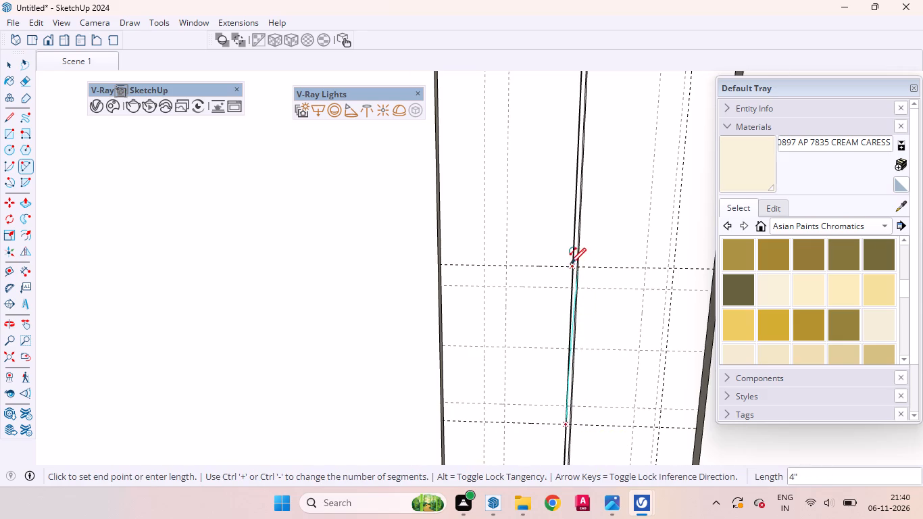
scroll(570, 264, "up", 2)
left_click(573, 270)
scroll(555, 264, "down", 6)
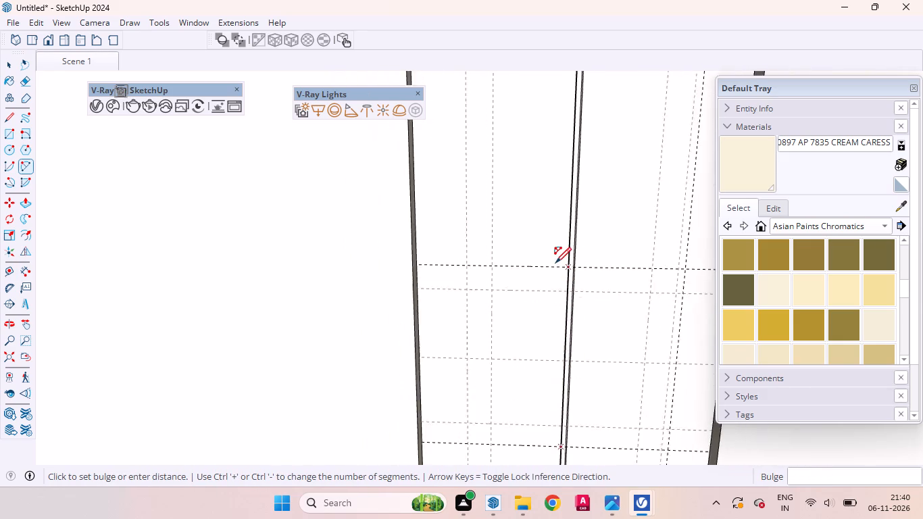
scroll(555, 263, "down", 2)
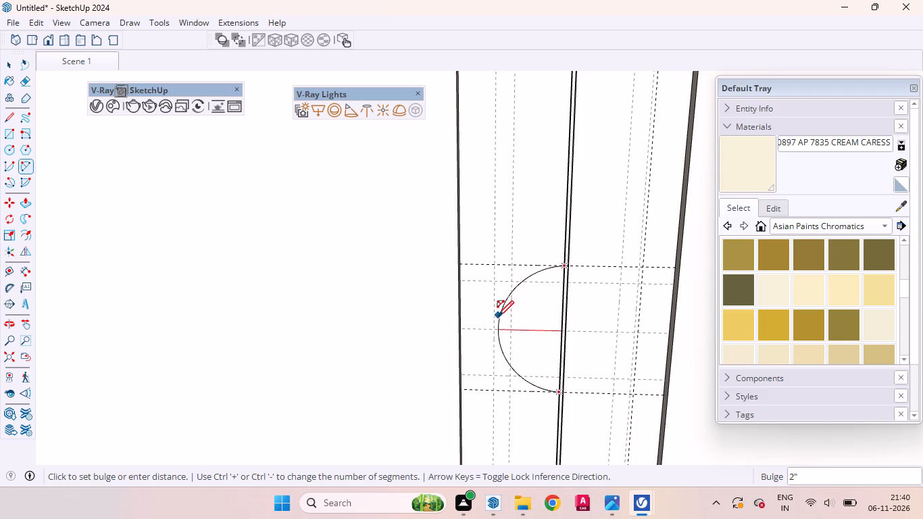
left_click(498, 318)
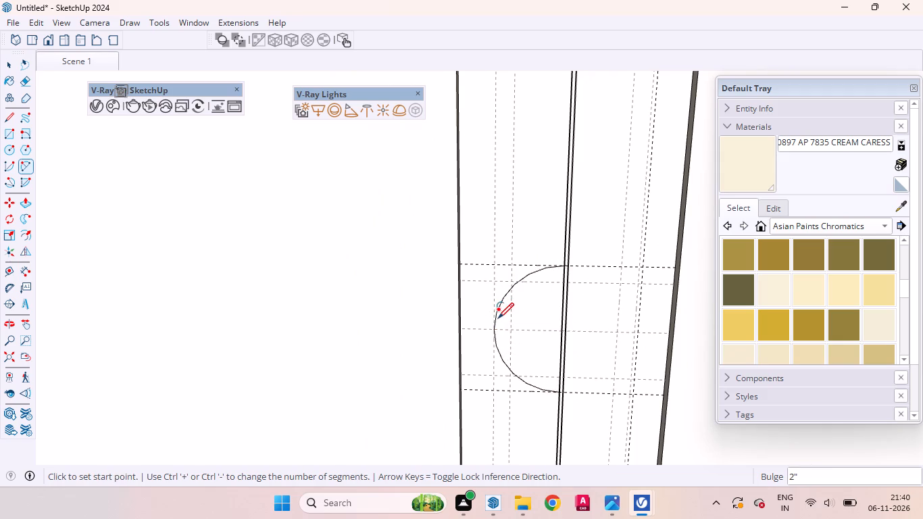
Draw the matching half-circle arc with a 2" bulge on the right door's recess face, between the same outer guides.
scroll(529, 297, "down", 9)
scroll(532, 352, "up", 13)
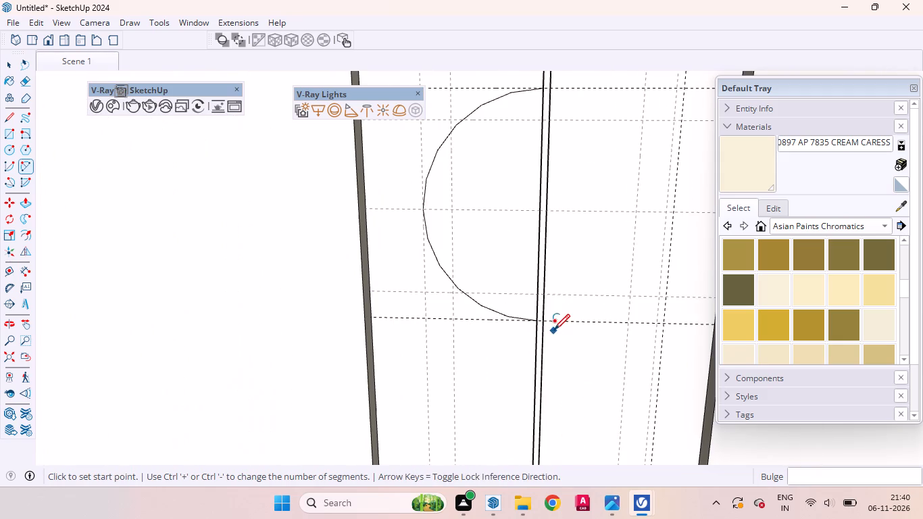
left_click(546, 321)
scroll(595, 355, "down", 3)
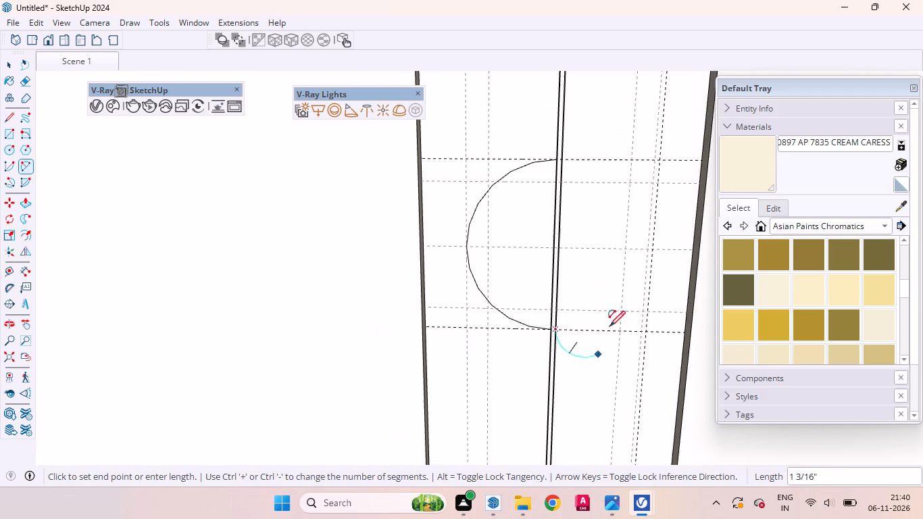
left_click(562, 161)
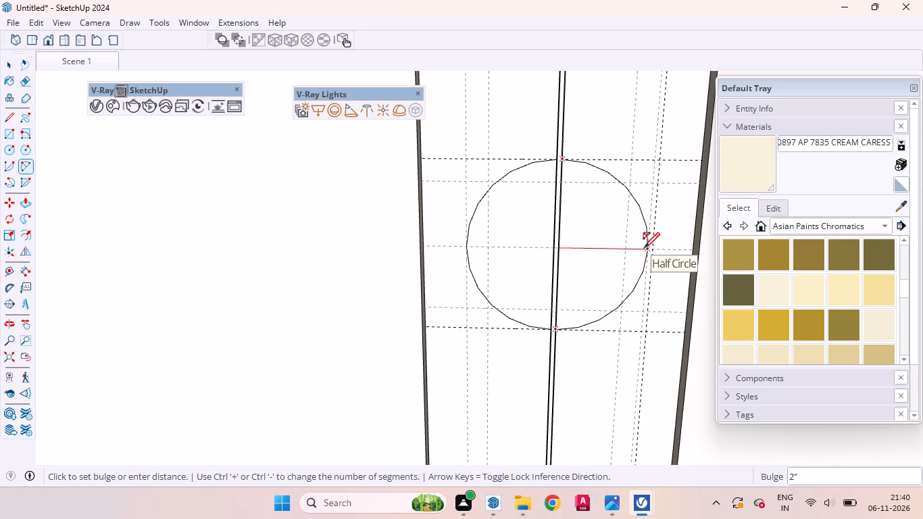
left_click(644, 248)
Extrude both half-circle faces outward from the recess by repeating the previous Push/Pull distance.
scroll(616, 312, "down", 16)
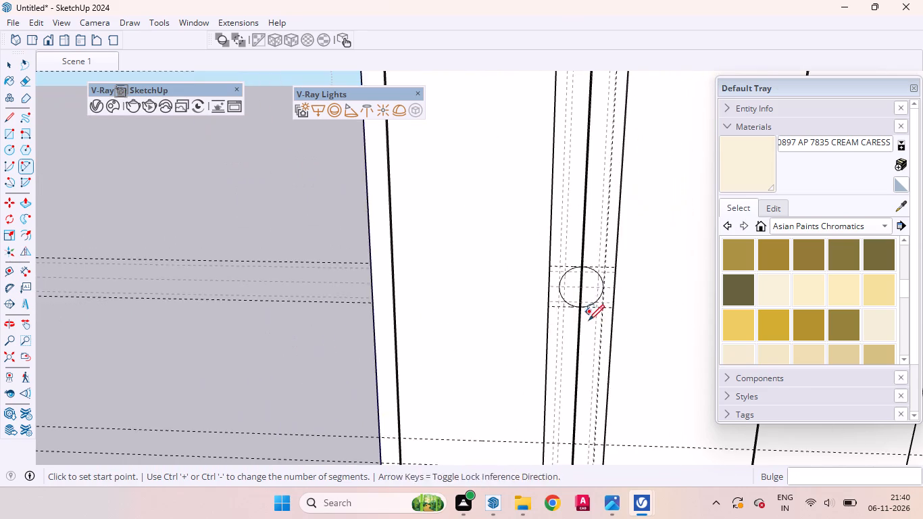
middle_click_drag(589, 325, 520, 322)
key("space")
scroll(474, 311, "up", 7)
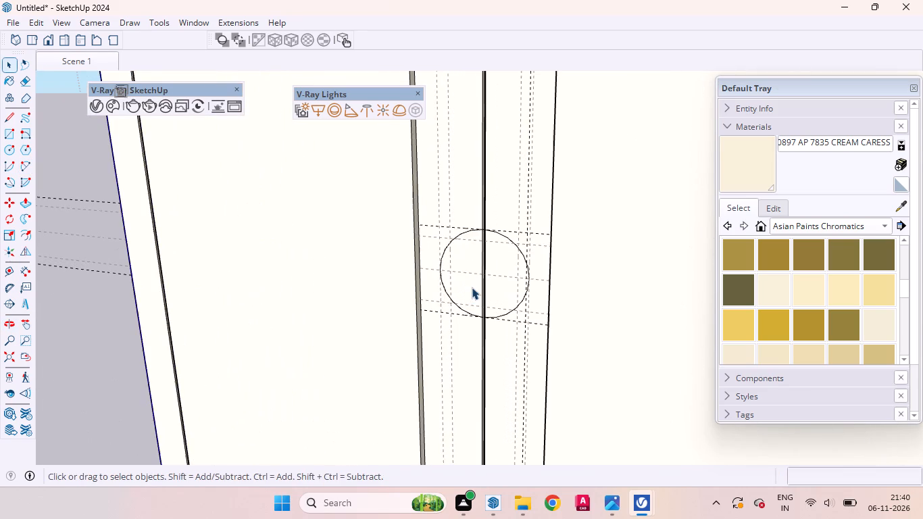
left_click(468, 262)
key("p")
double_click(468, 262)
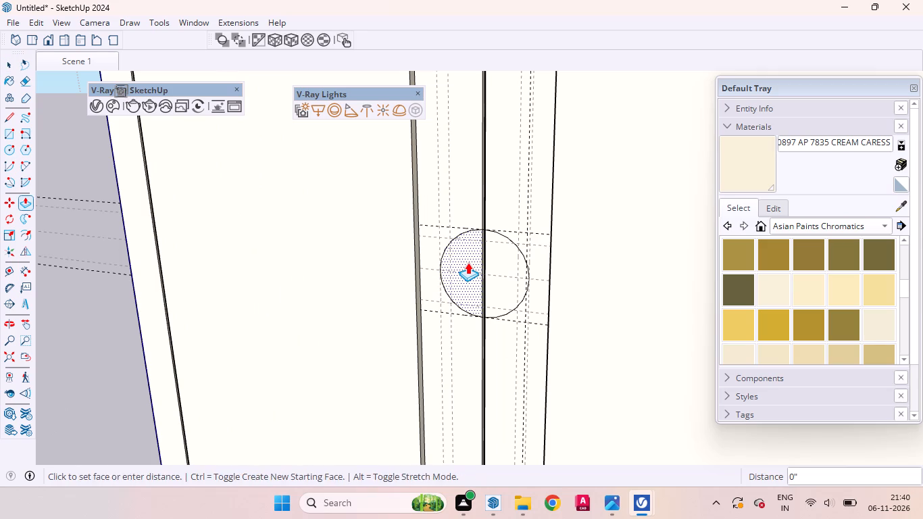
double_click(509, 270)
key("space")
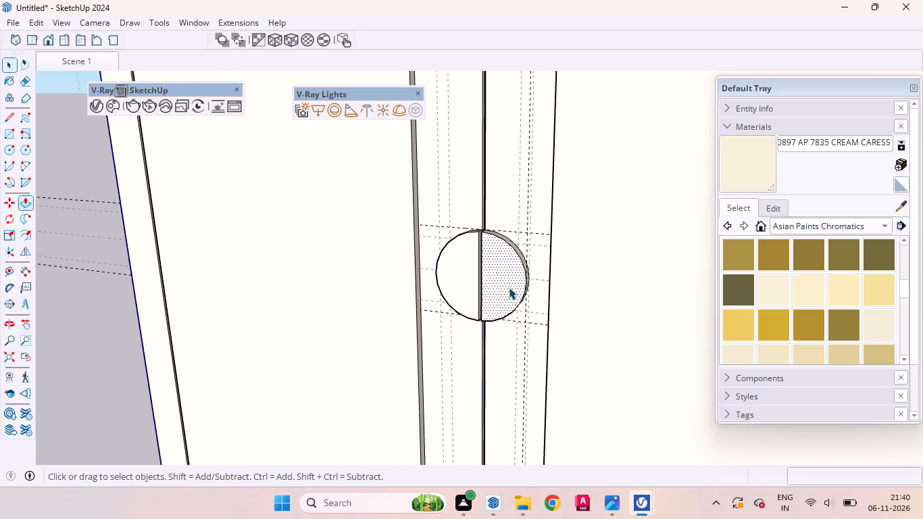
Examine the enlarged raised circle's size and proportion within the recess, up close and against the wardrobe front.
scroll(497, 293, "down", 15)
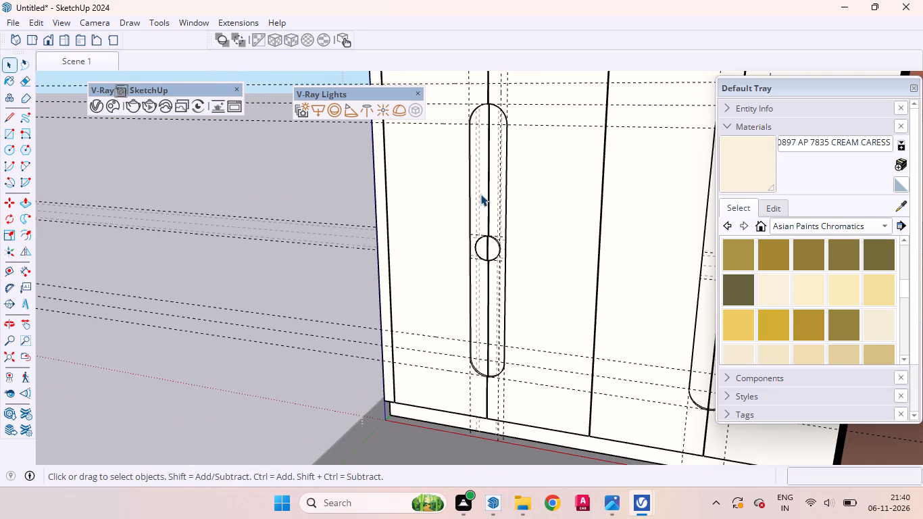
scroll(472, 203, "down", 13)
scroll(501, 232, "up", 11)
middle_click_drag(572, 264, 664, 246)
scroll(403, 174, "up", 4)
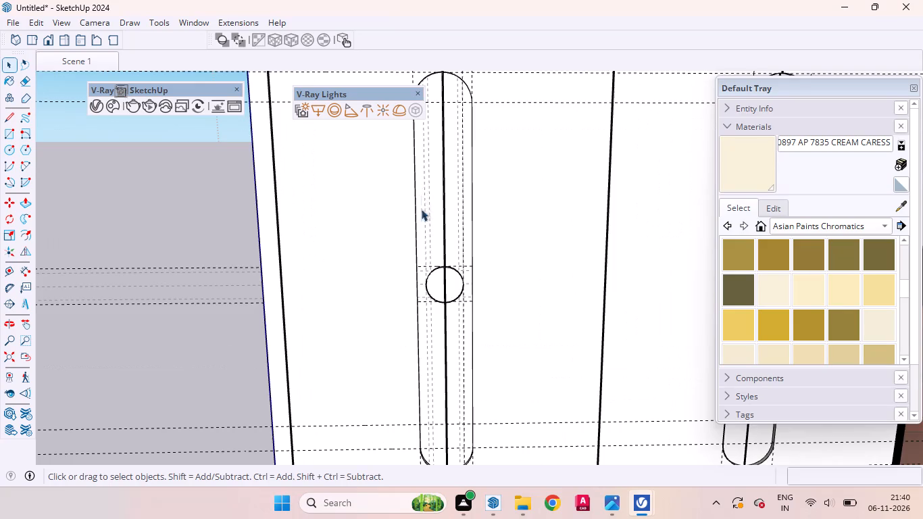
scroll(421, 209, "up", 4)
scroll(403, 257, "down", 4)
scroll(404, 255, "up", 1)
scroll(404, 255, "down", 3)
scroll(416, 222, "up", 5)
scroll(404, 253, "down", 2)
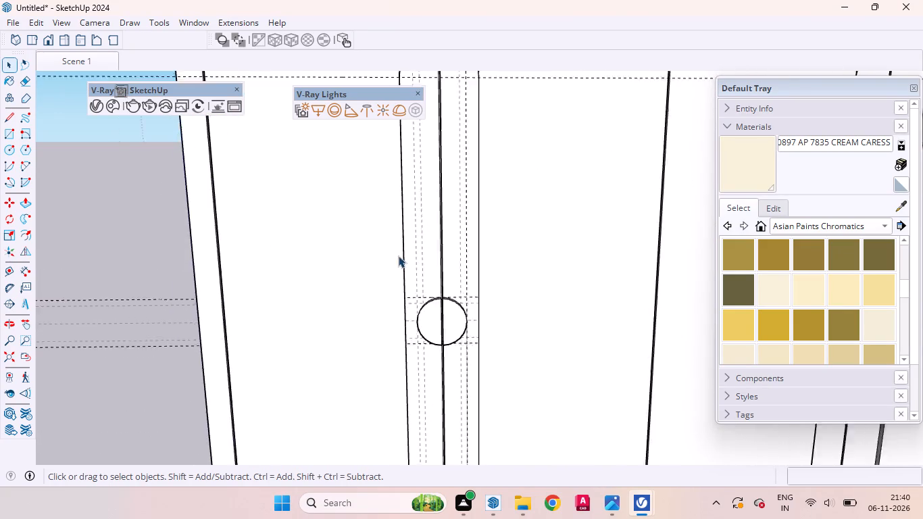
scroll(398, 255, "down", 6)
scroll(353, 290, "up", 17)
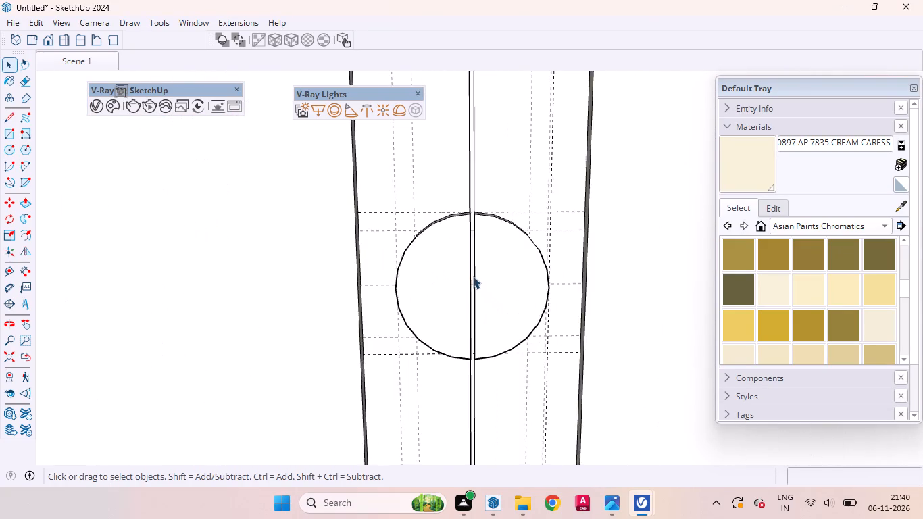
scroll(472, 276, "down", 10)
scroll(429, 253, "up", 5)
middle_click_drag(497, 311, 382, 303)
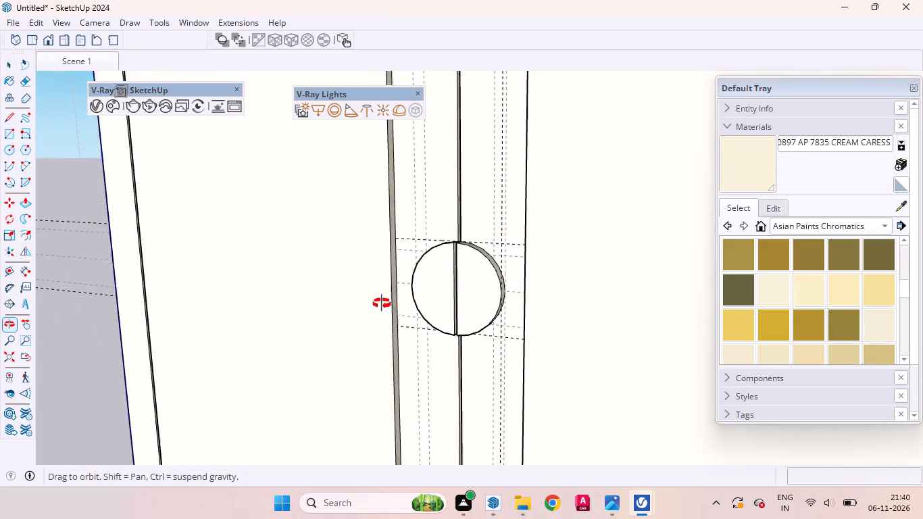
middle_click_drag(382, 303, 535, 309)
scroll(536, 310, "up", 1)
scroll(533, 318, "down", 4)
scroll(561, 216, "down", 12)
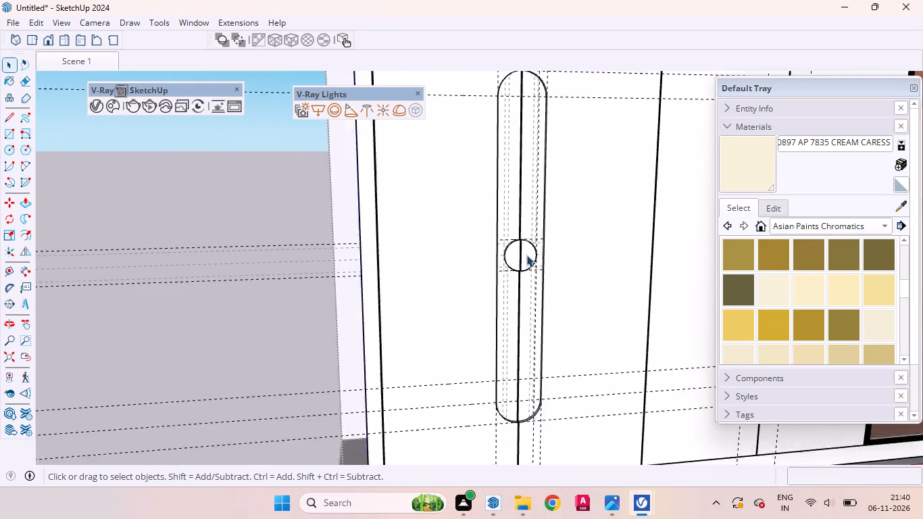
scroll(526, 255, "down", 3)
scroll(483, 322, "down", 5)
scroll(522, 320, "up", 2)
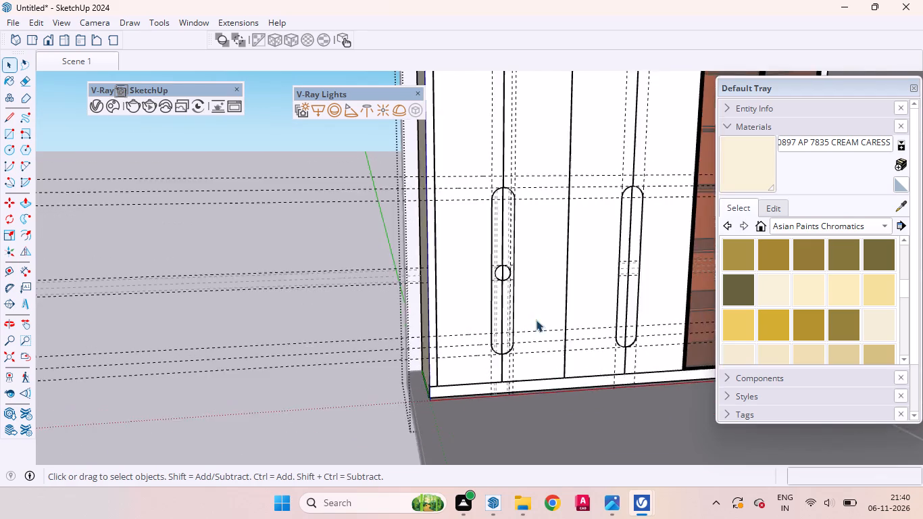
Place vertical guides 2" to either side of the door joint in the second handle recess.
scroll(536, 320, "up", 2)
scroll(662, 271, "up", 12)
scroll(653, 257, "down", 1)
scroll(653, 257, "up", 1)
middle_click_drag(628, 213, 594, 208)
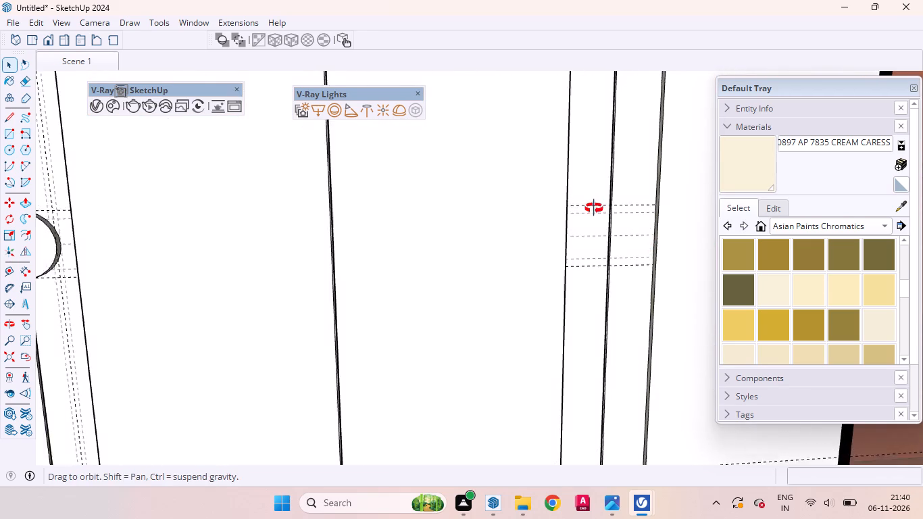
middle_click_drag(594, 208, 584, 205)
scroll(600, 218, "up", 19)
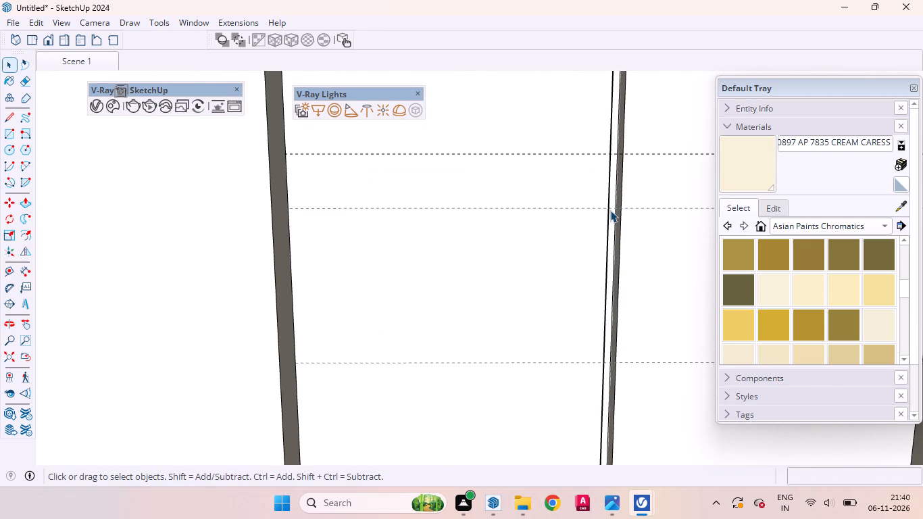
key("t")
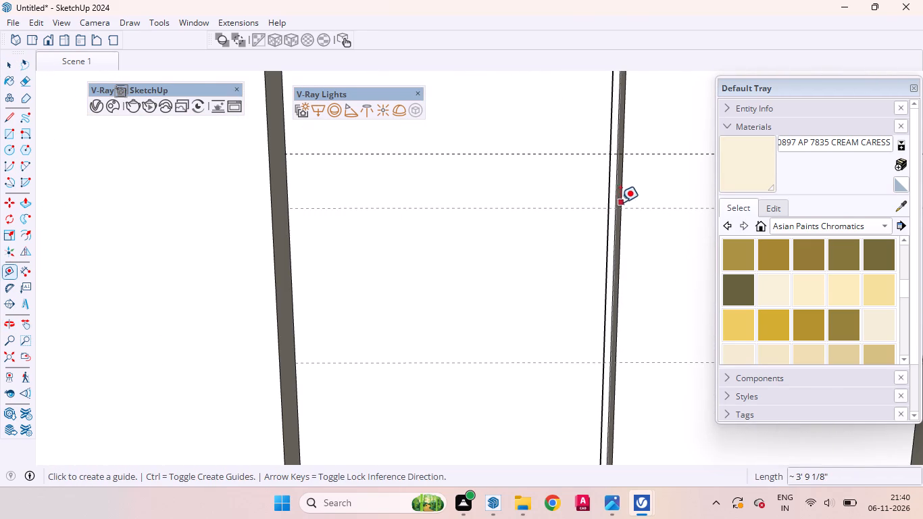
left_click(626, 174)
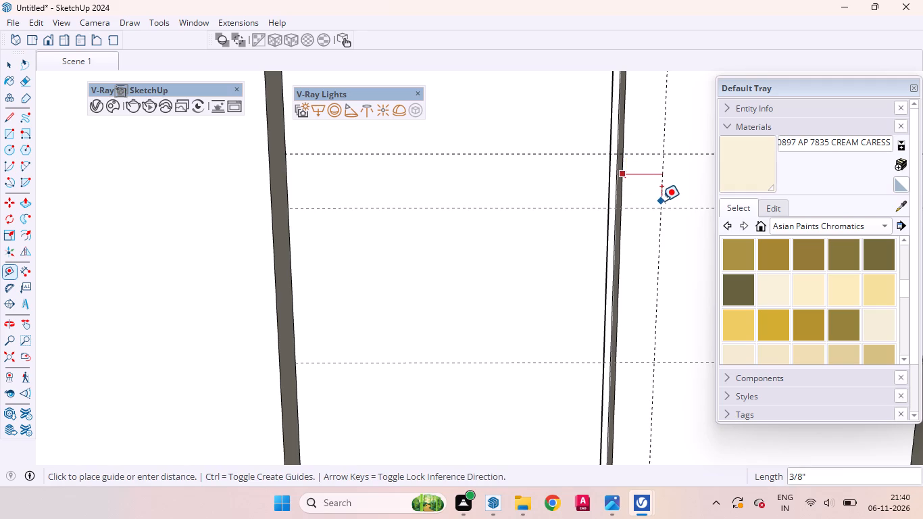
key("2")
key("Return")
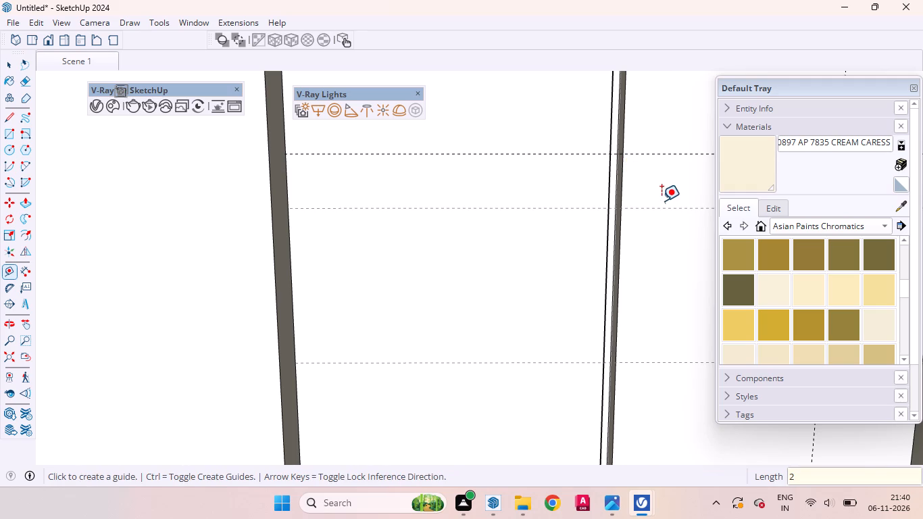
left_click(605, 222)
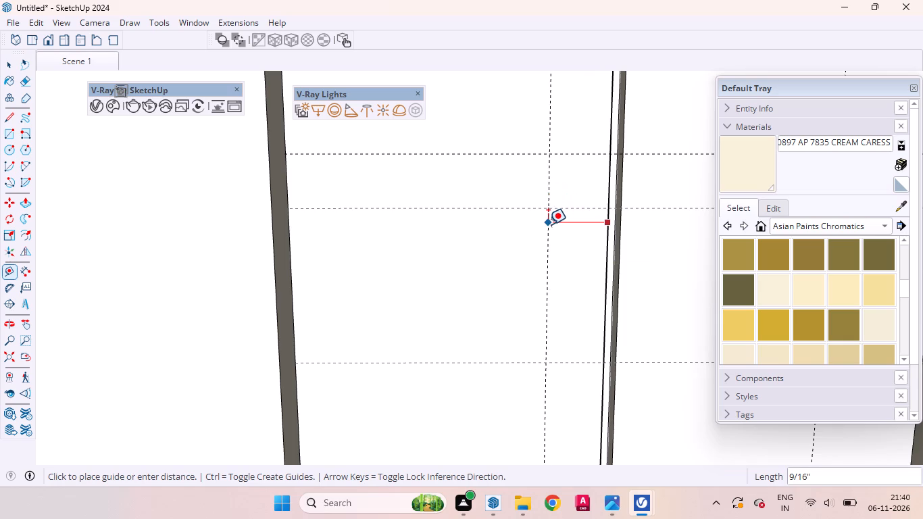
key("2")
key("Return")
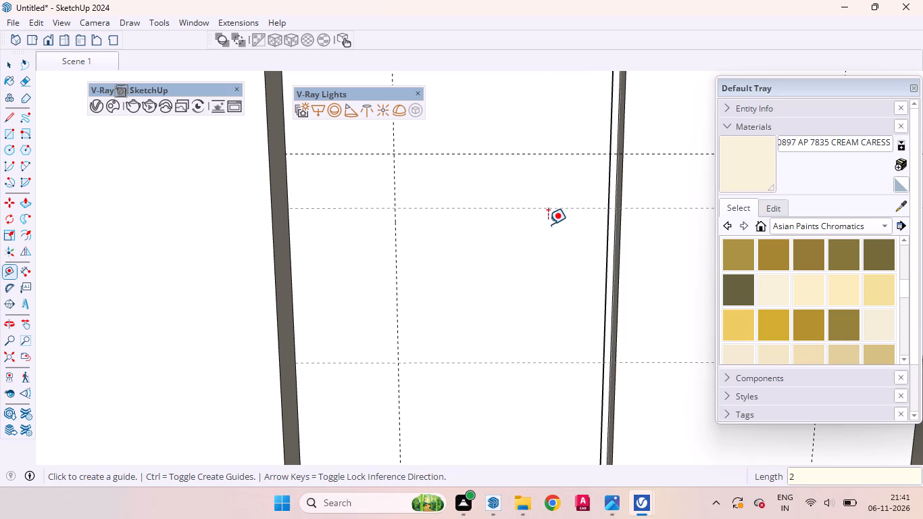
Draw a half-circle arc set to 120 sides with a 2" bulge on the left door's recess face in the second handle, between the outer horizontal guides.
scroll(548, 224, "up", 1)
scroll(548, 224, "down", 2)
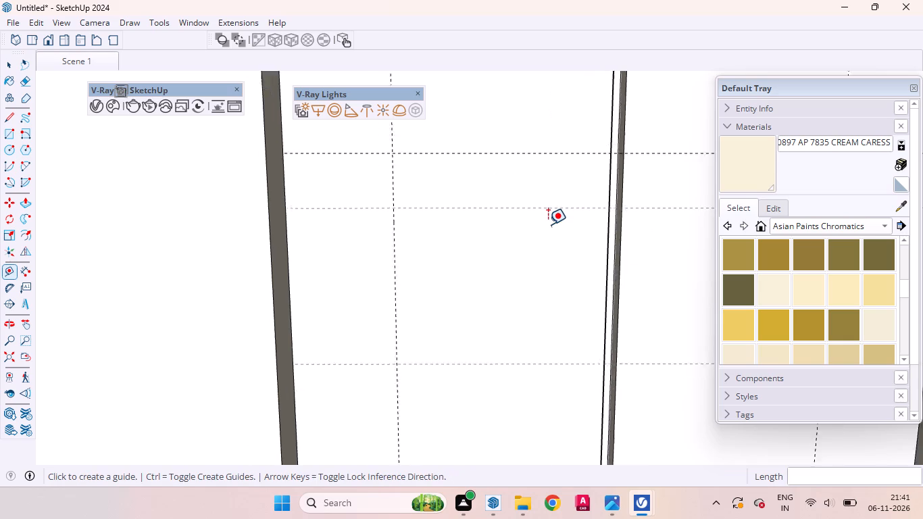
scroll(548, 224, "down", 14)
key("a")
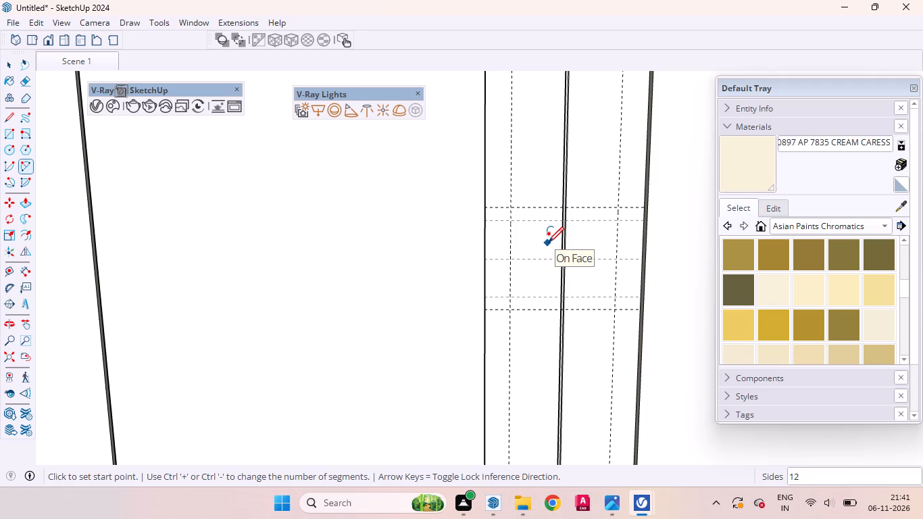
type("120")
key("Return")
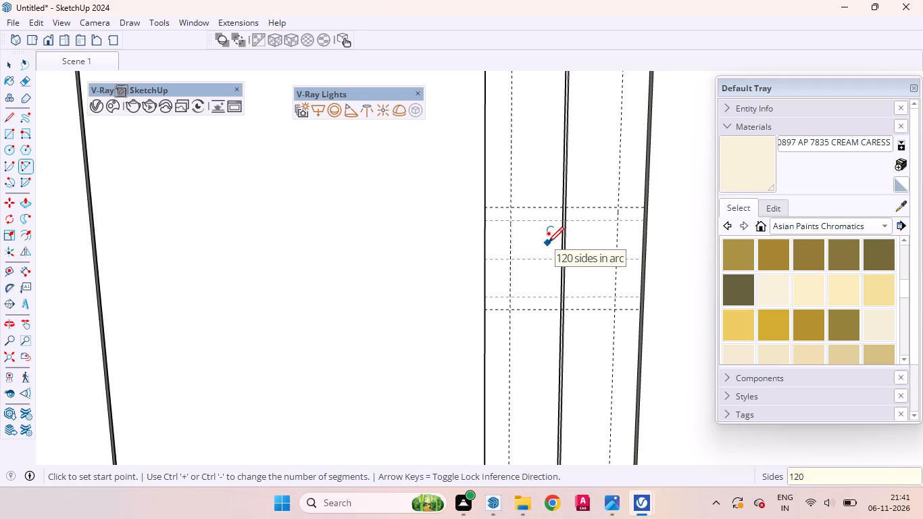
left_click(562, 206)
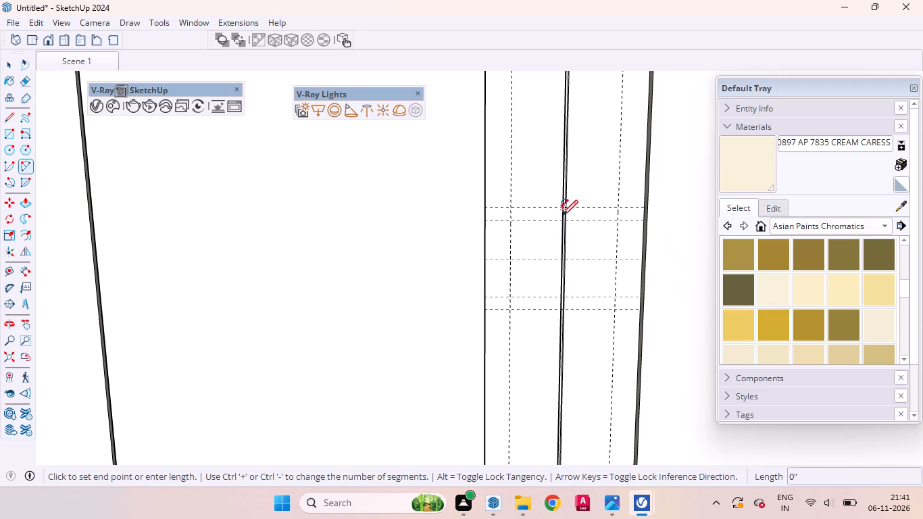
scroll(560, 303, "up", 9)
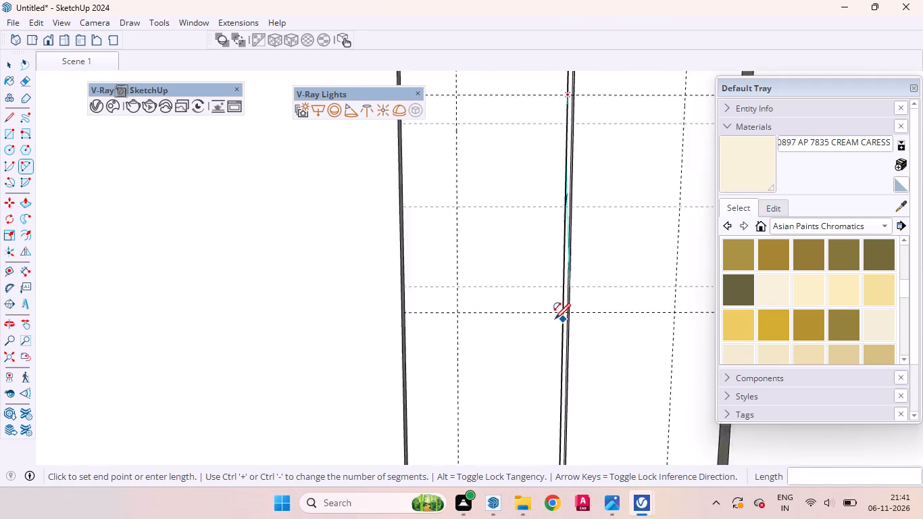
left_click(565, 309)
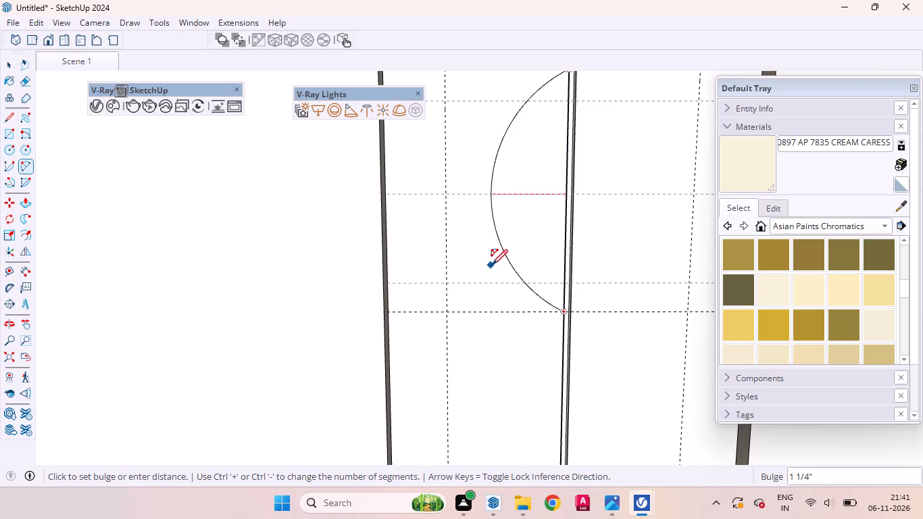
scroll(497, 276, "down", 6)
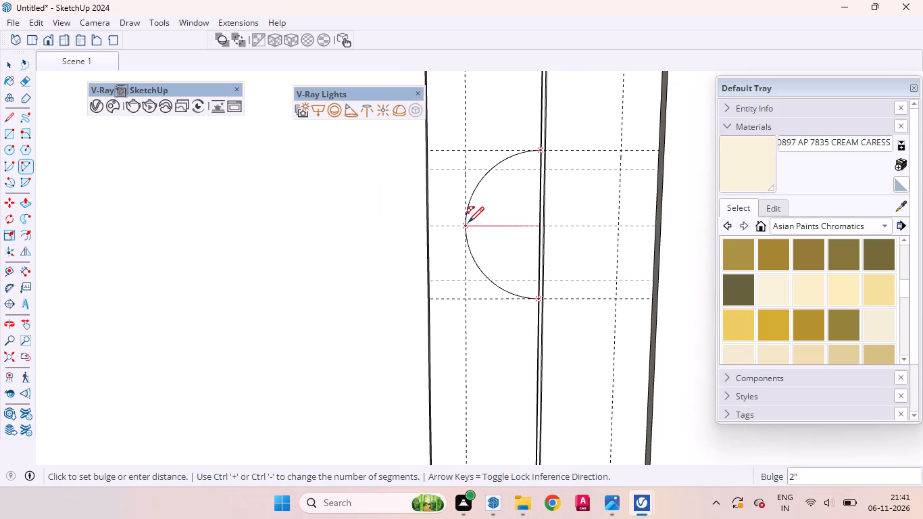
left_click(468, 222)
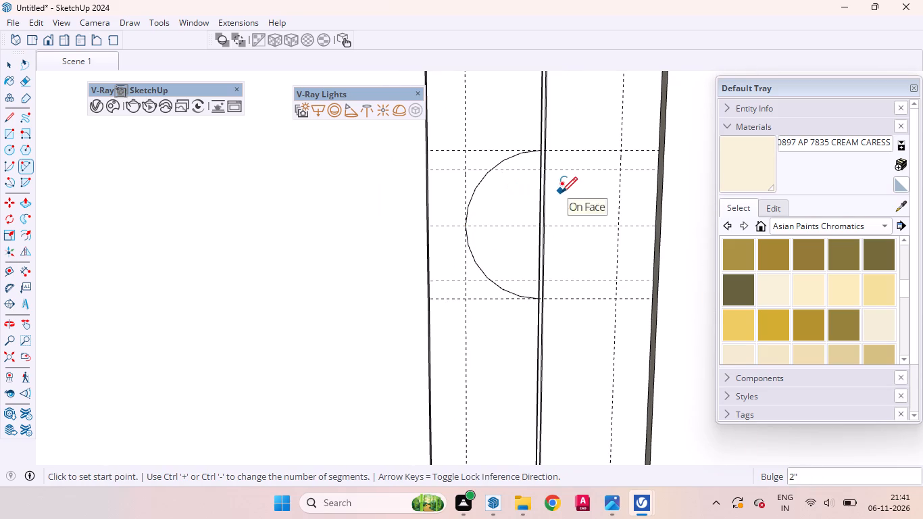
Draw the matching half-circle arc with a 2" bulge on the right door's recess face, between the same outer guides.
left_click(545, 150)
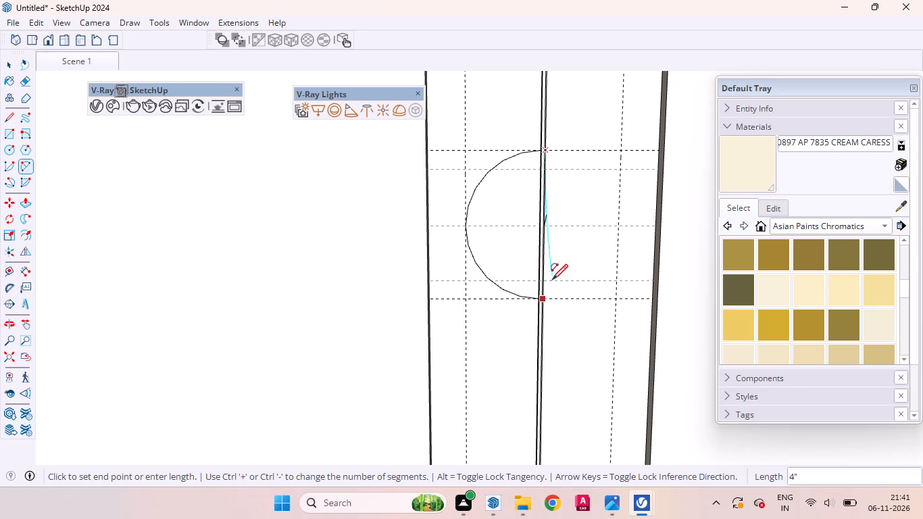
scroll(536, 343, "up", 4)
scroll(536, 260, "up", 9)
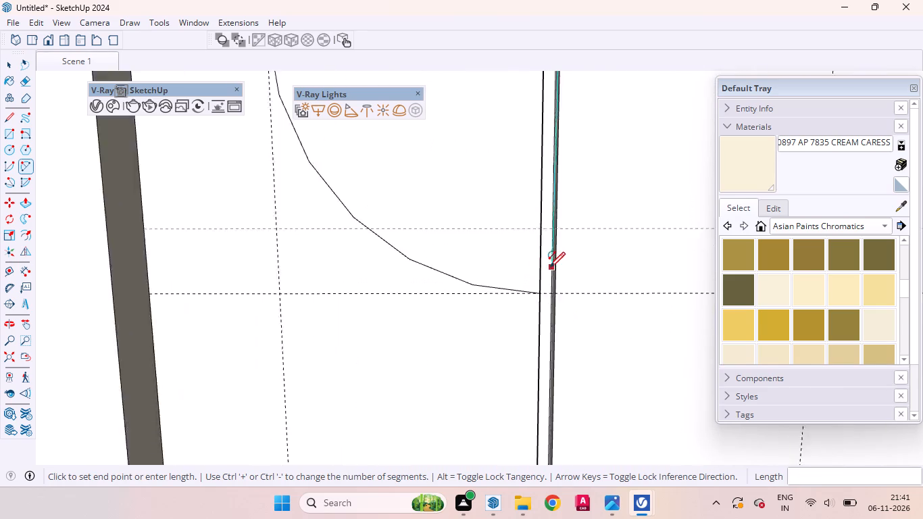
left_click(557, 297)
scroll(594, 299, "down", 4)
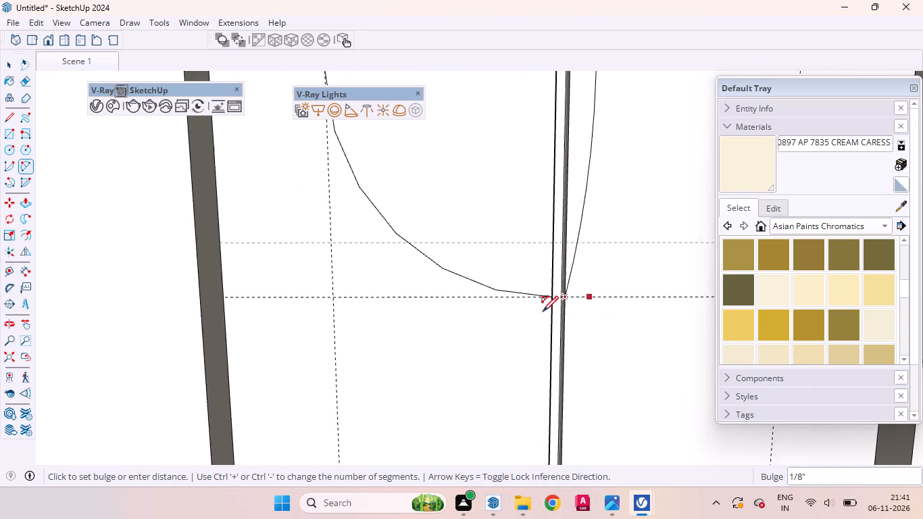
scroll(543, 312, "down", 11)
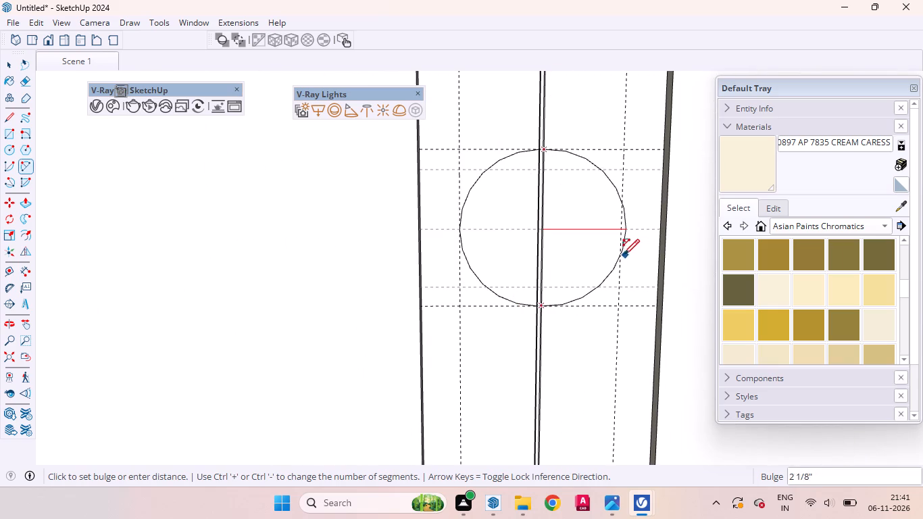
left_click(620, 243)
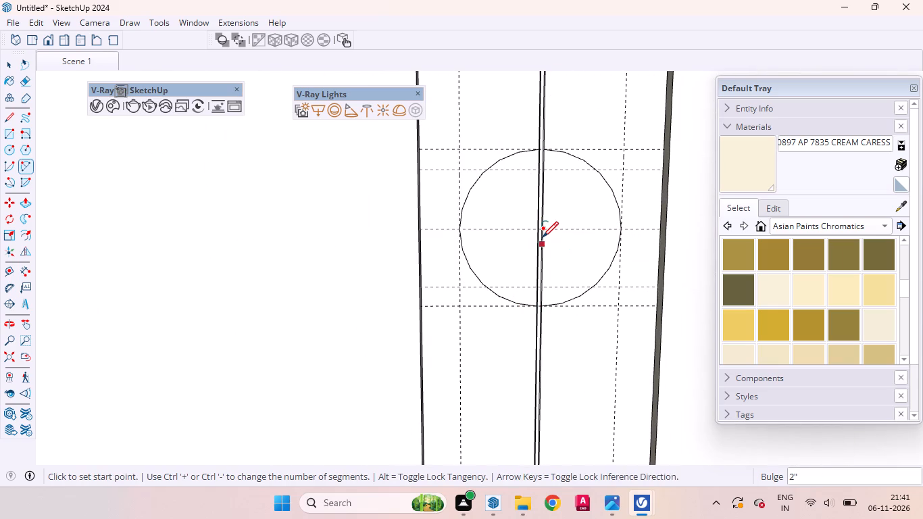
Extrude both half-circle faces in the second handle outward by repeating the previous Push/Pull distance.
key("space")
left_click(562, 243)
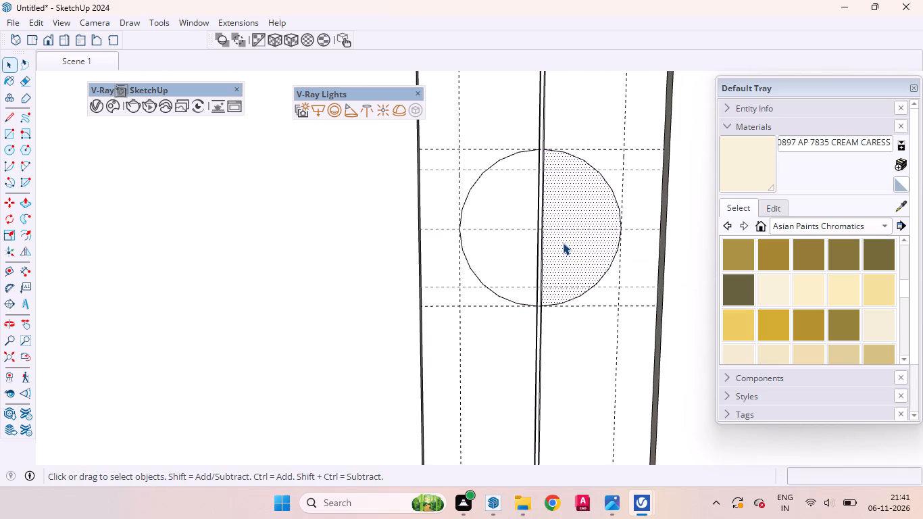
key("p")
double_click(563, 243)
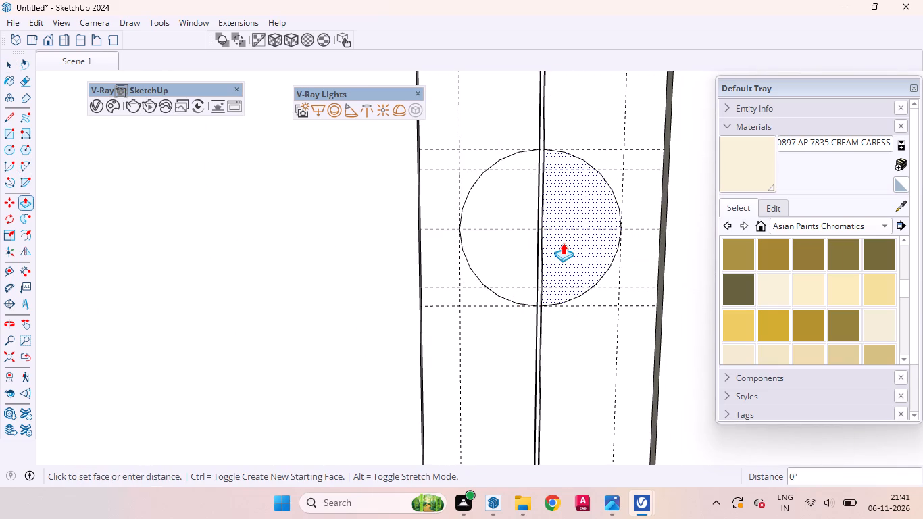
double_click(531, 255)
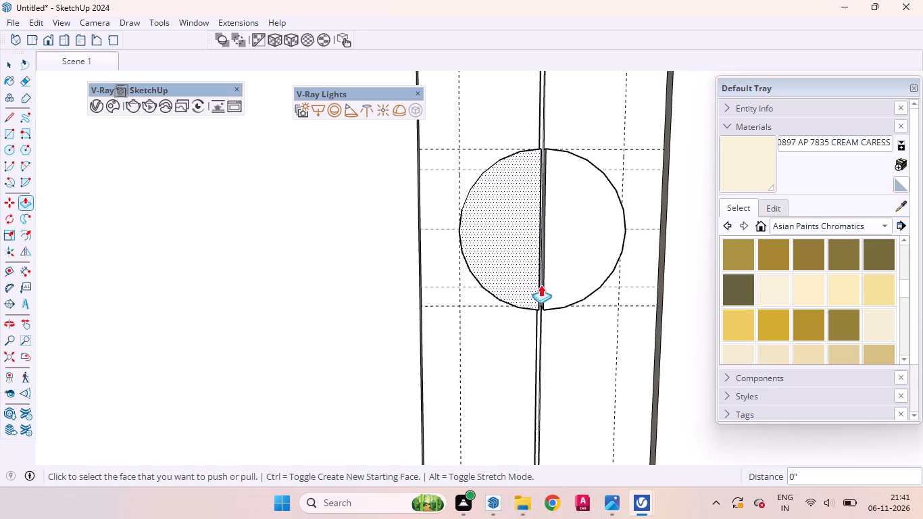
Delete all the horizontal and vertical construction guides running across the wardrobe and both handles.
scroll(541, 285, "down", 6)
scroll(556, 234, "up", 2)
scroll(556, 234, "down", 18)
scroll(557, 234, "up", 1)
scroll(555, 233, "down", 12)
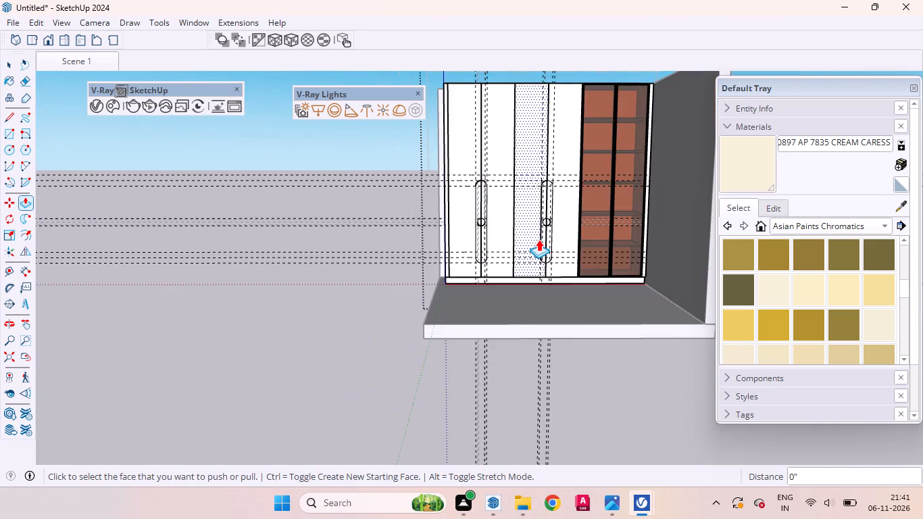
middle_click_drag(539, 239, 516, 282)
key("space")
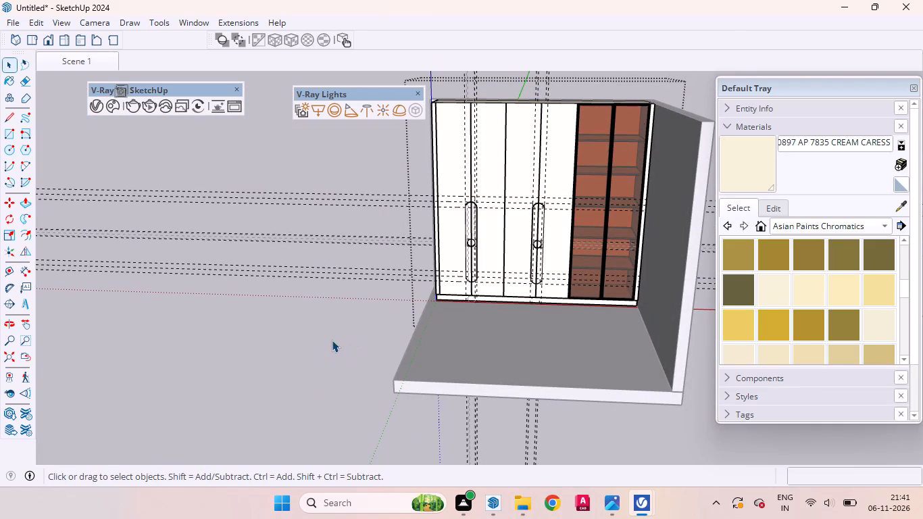
left_click_drag(330, 339, 141, 52)
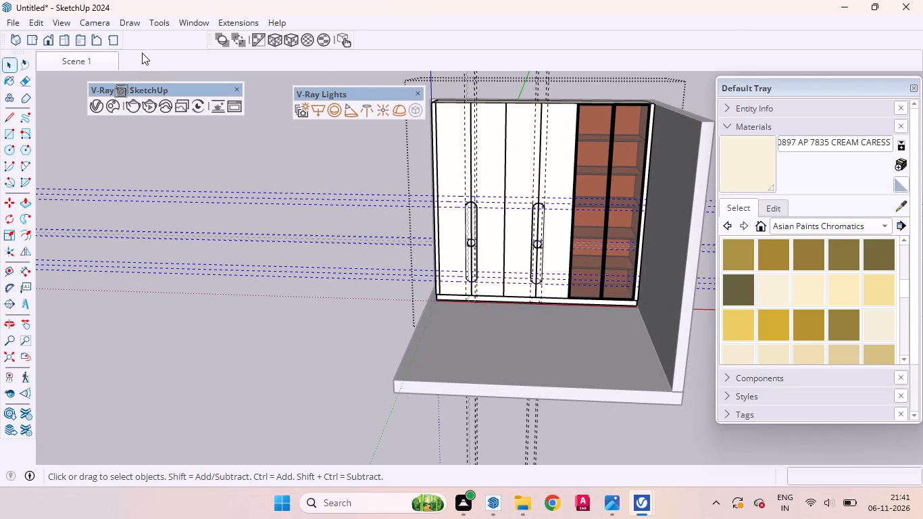
key("Delete")
scroll(530, 443, "down", 15)
left_click_drag(603, 219, 441, 92)
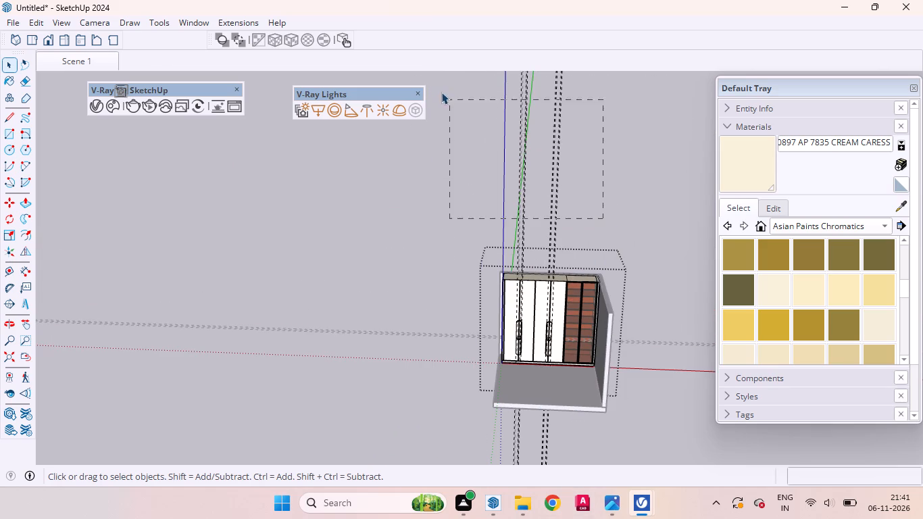
left_click_drag(441, 92, 441, 92)
key("Delete")
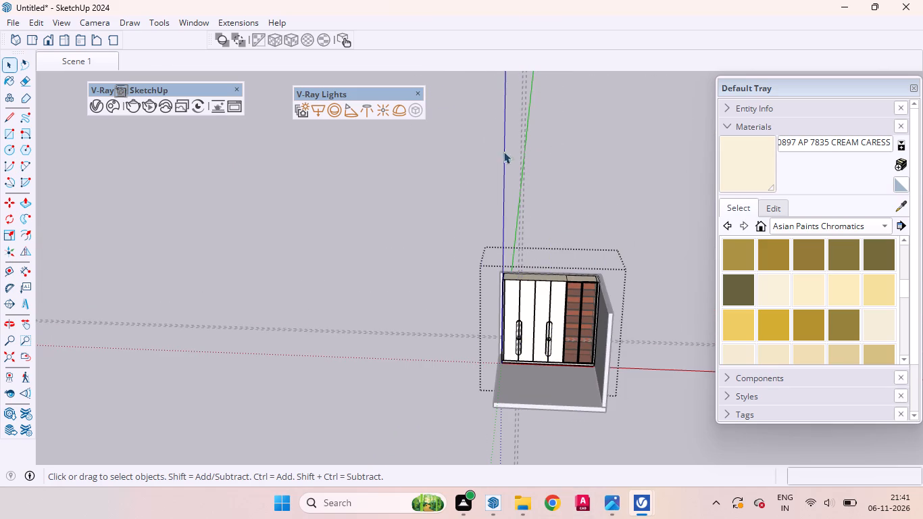
left_click(663, 420)
left_click_drag(433, 385, 199, 220)
key("Delete")
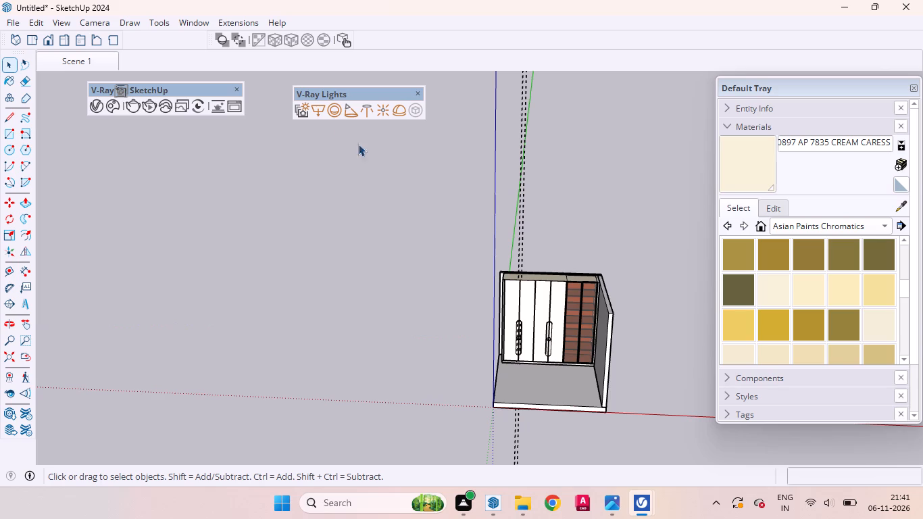
left_click_drag(643, 147, 476, 95)
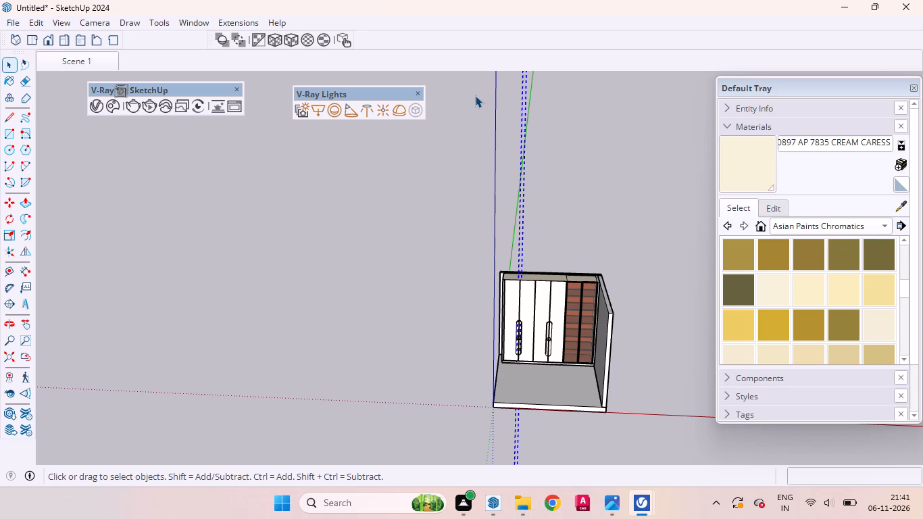
key("Delete")
Examine the raised circle and recess of the first handle up close.
scroll(589, 414, "up", 13)
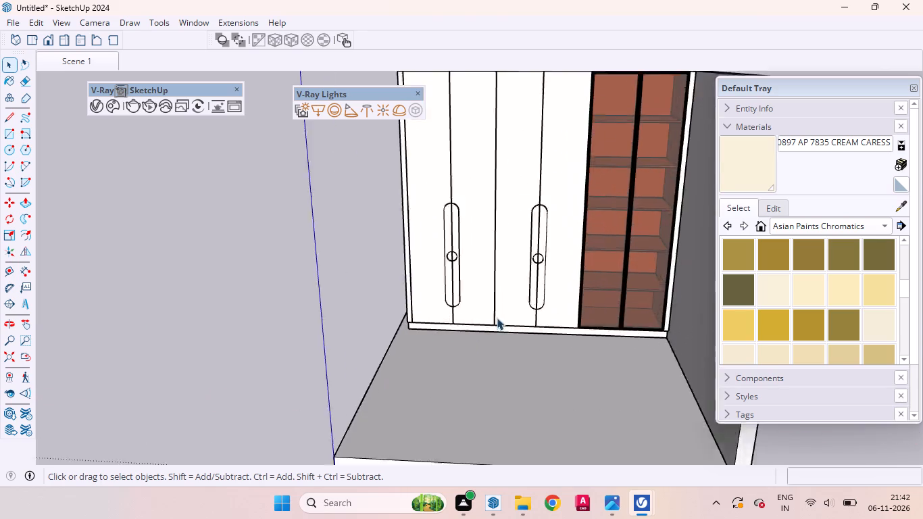
scroll(497, 318, "up", 1)
middle_click_drag(494, 282, 485, 214)
scroll(461, 214, "up", 12)
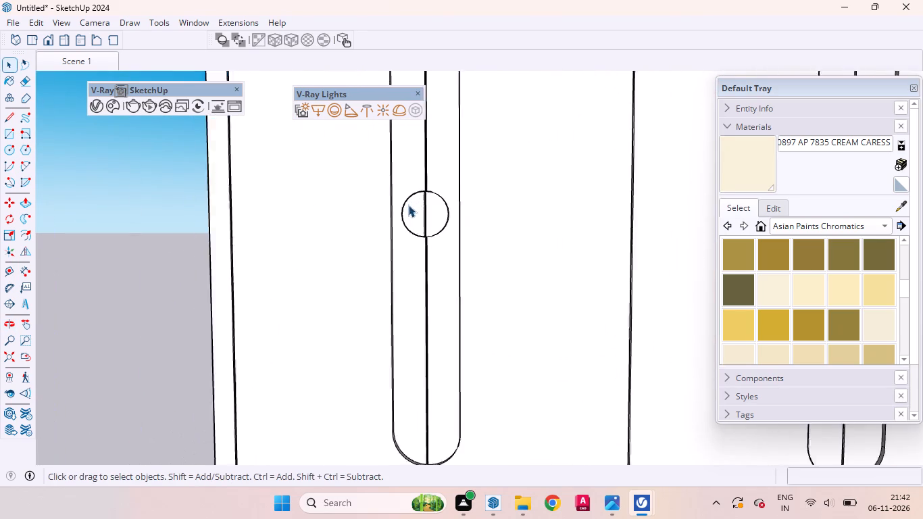
scroll(408, 205, "up", 6)
scroll(407, 204, "down", 2)
scroll(407, 204, "up", 7)
middle_click_drag(428, 203, 416, 312)
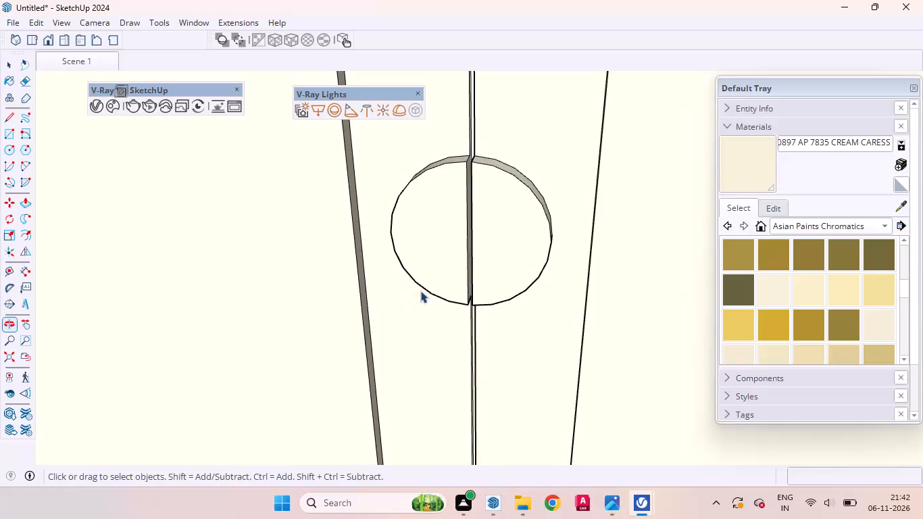
scroll(440, 246, "down", 14)
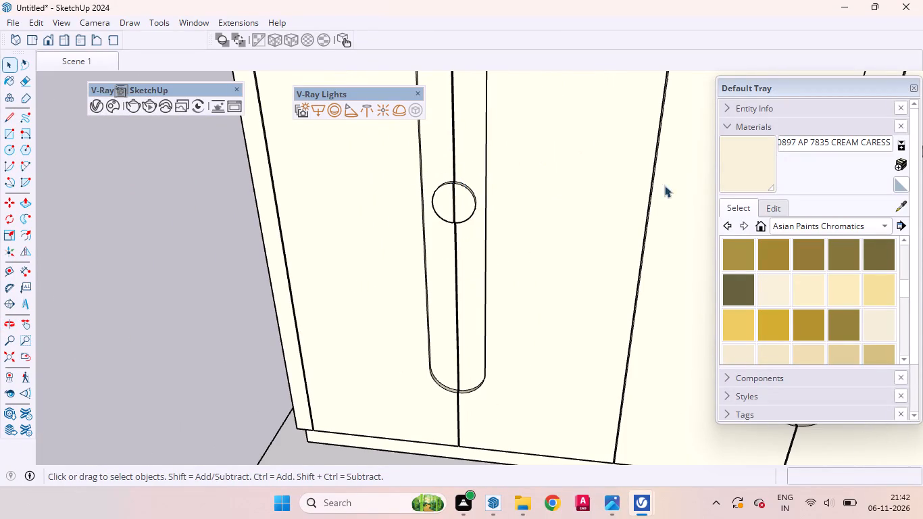
Paint both halves of the first handle's recess back face with Wood Cherry Original from the Wood collection.
left_click(887, 224)
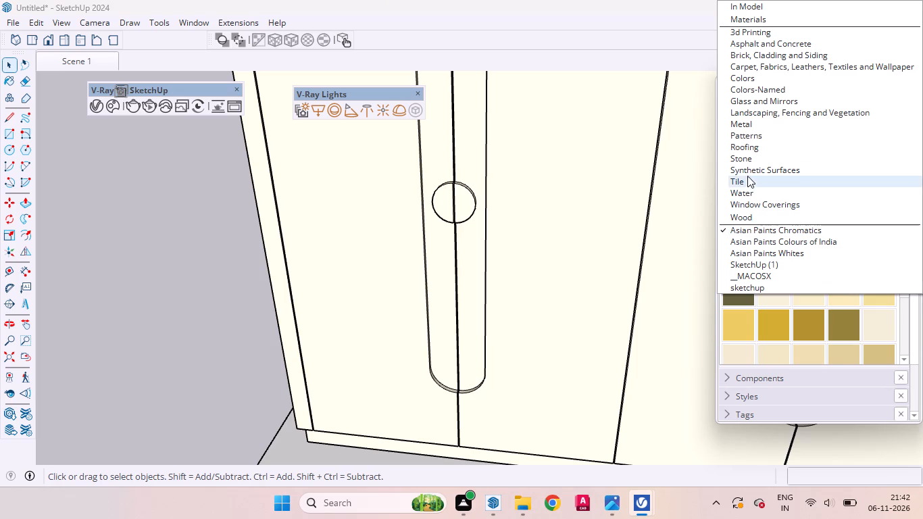
left_click(757, 214)
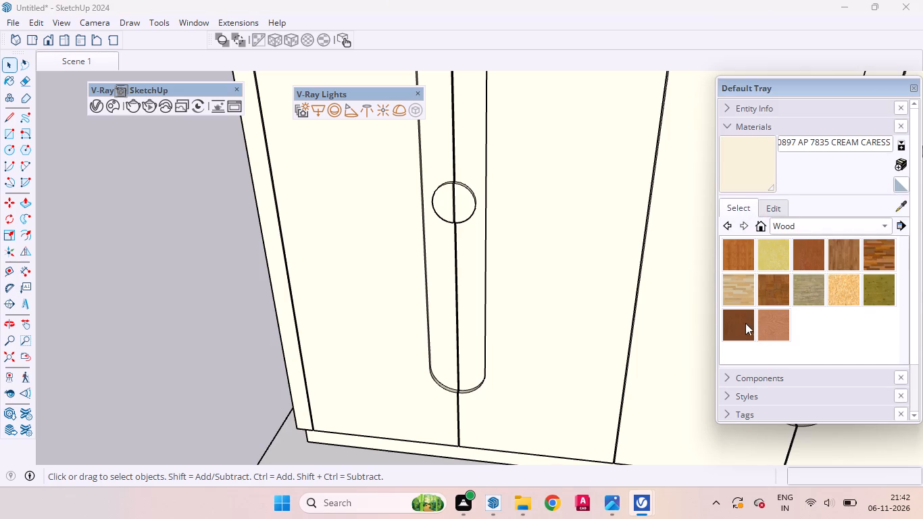
left_click(807, 255)
scroll(398, 228, "up", 5)
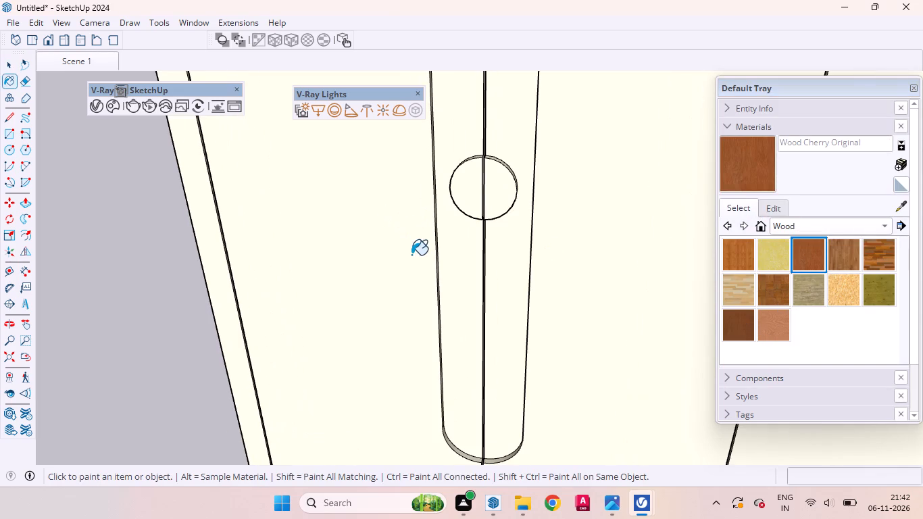
key("space")
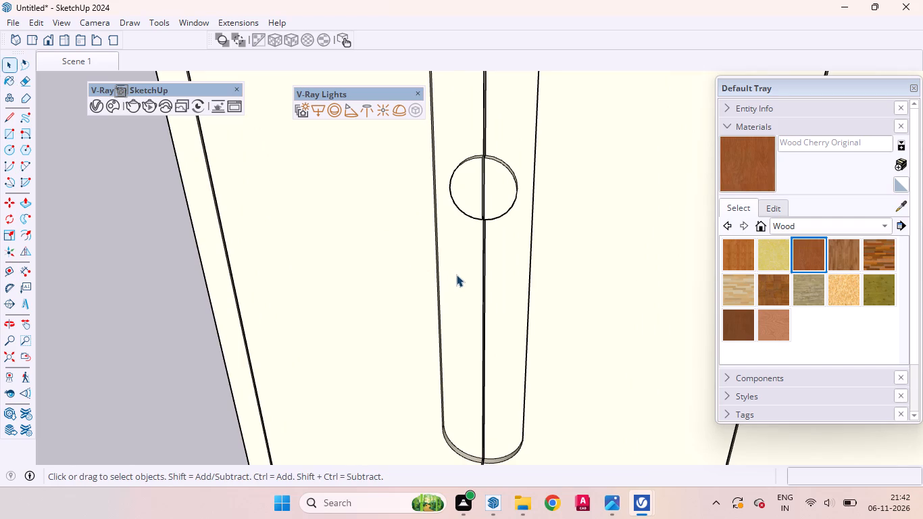
triple_click(456, 274)
left_click(458, 278)
left_click(466, 272)
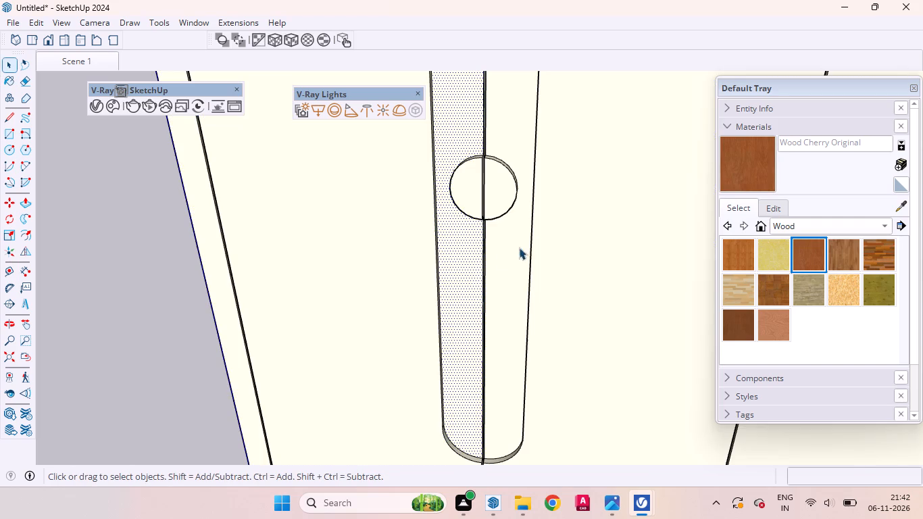
left_click(732, 178)
left_click(452, 334)
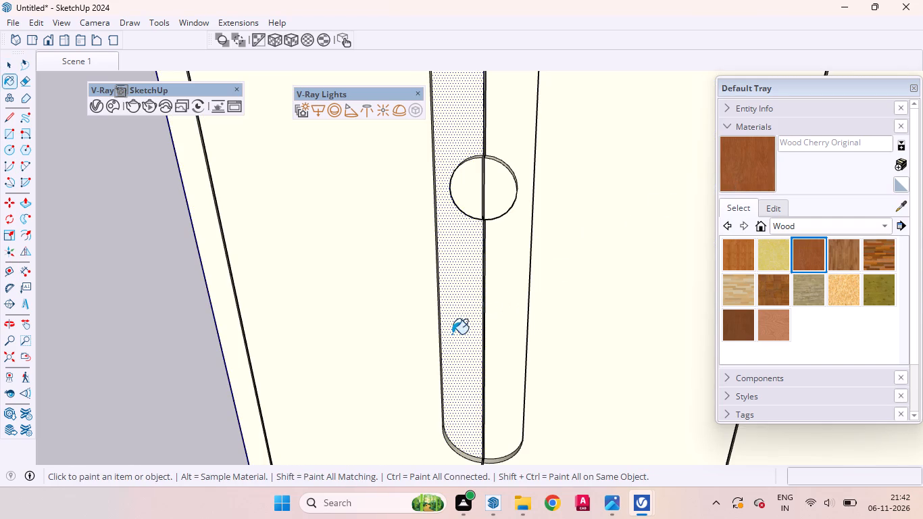
left_click(502, 301)
Paint the straight side wall on the right half of the first handle's recess with Wood Cherry Original.
scroll(516, 166, "up", 6)
middle_click_drag(501, 278, 564, 295)
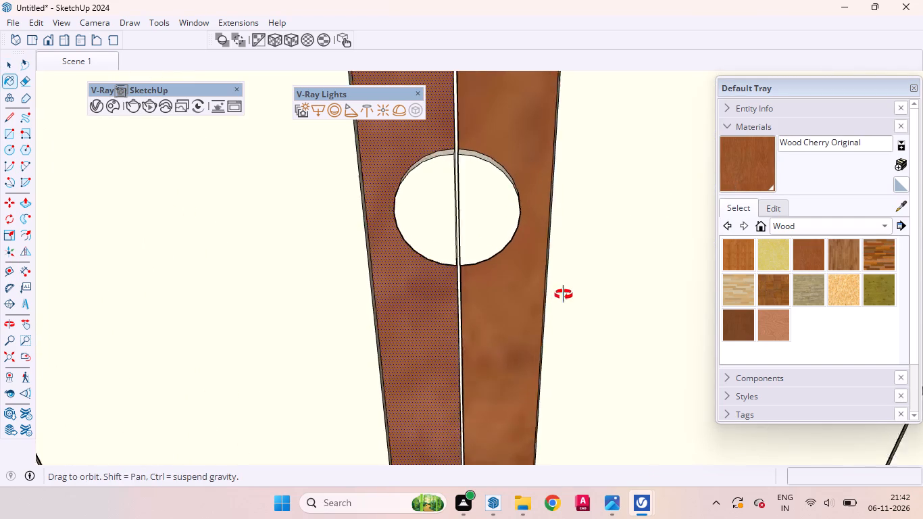
middle_click_drag(564, 295, 699, 302)
scroll(697, 301, "up", 1)
scroll(481, 275, "up", 4)
scroll(497, 273, "down", 1)
scroll(499, 273, "up", 3)
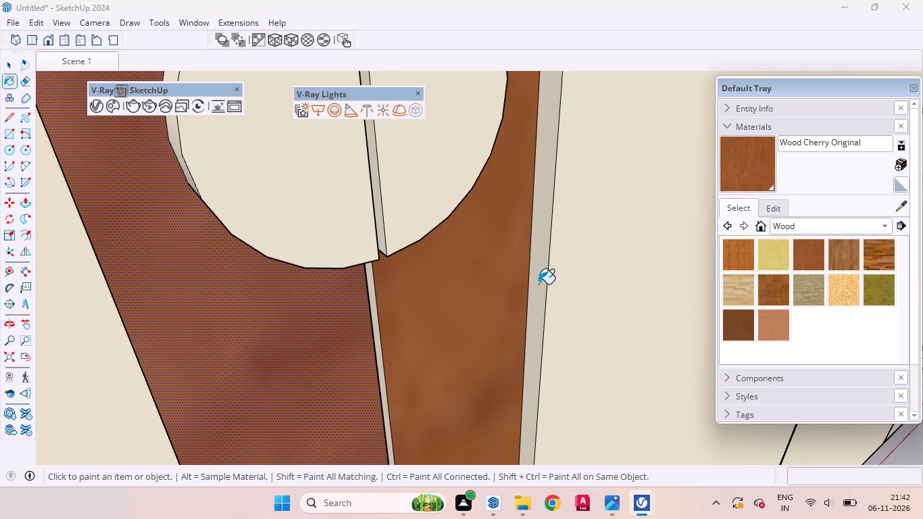
left_click(539, 284)
Paint both halves of the second handle's recess back face with Wood Cherry Original.
scroll(524, 312, "down", 12)
middle_click_drag(514, 277, 353, 242)
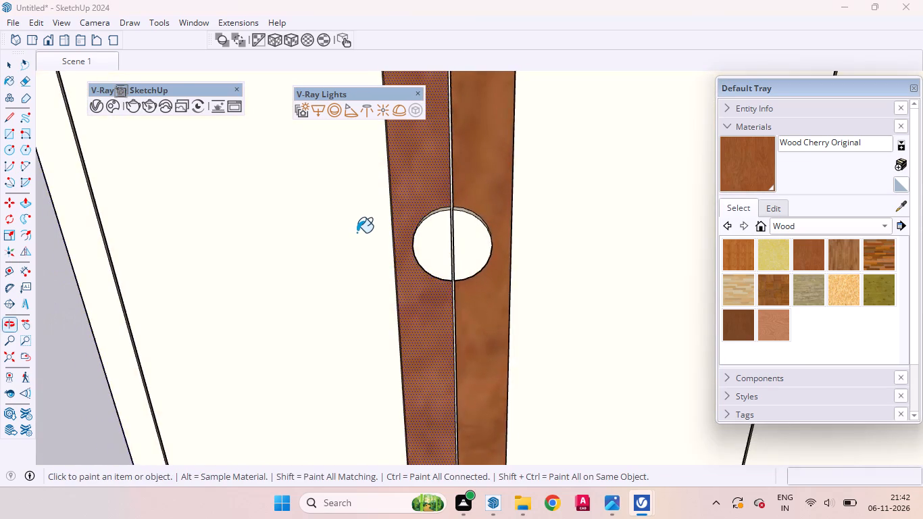
scroll(358, 230, "down", 1)
scroll(358, 230, "up", 1)
scroll(358, 230, "down", 20)
scroll(358, 230, "down", 1)
scroll(531, 193, "up", 10)
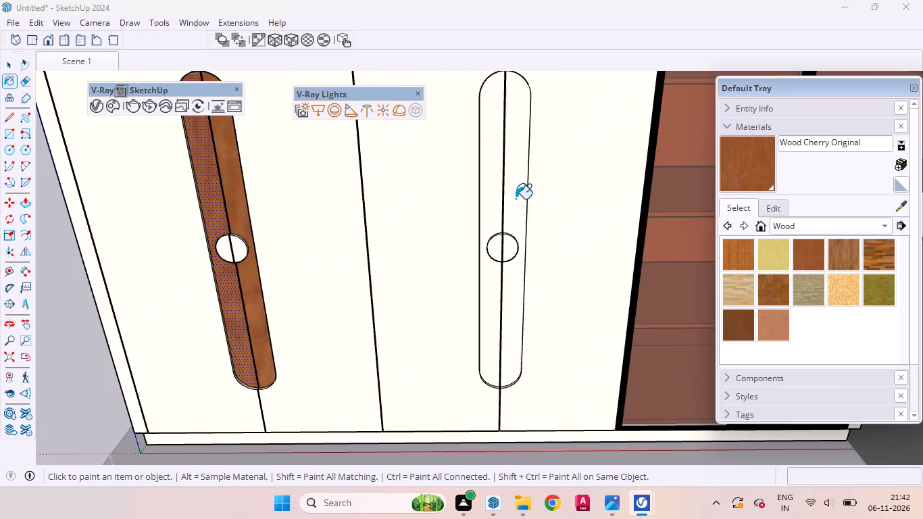
left_click(518, 191)
left_click(498, 170)
Paint the two straight side walls of the second handle's recess with Wood Cherry Original.
scroll(491, 216, "up", 10)
middle_click_drag(543, 216, 695, 241)
scroll(570, 184, "up", 9)
left_click(549, 172)
scroll(503, 232, "down", 4)
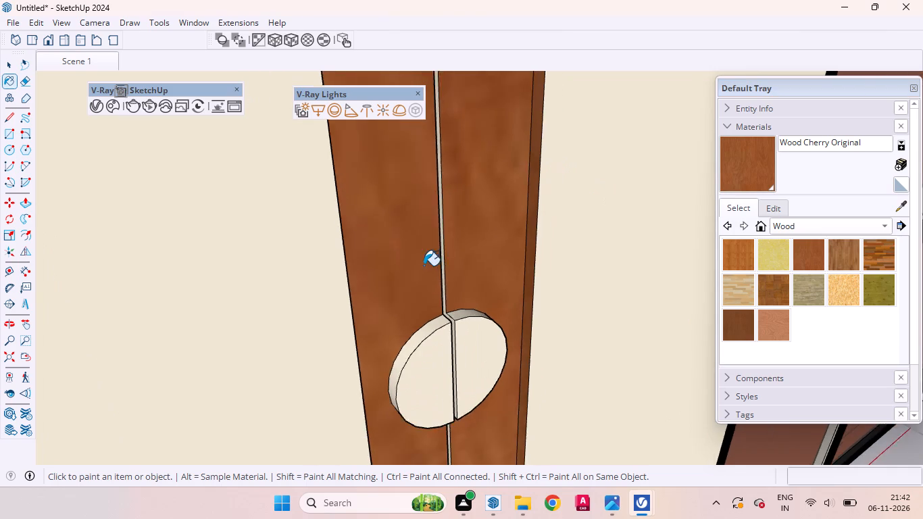
middle_click_drag(415, 273, 251, 288)
scroll(324, 268, "up", 7)
middle_click_drag(361, 220, 298, 220)
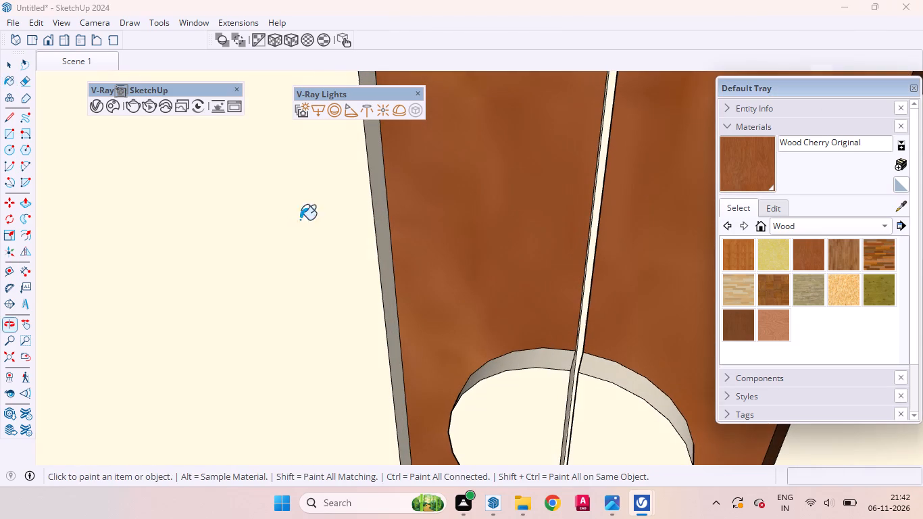
left_click(378, 243)
Paint both halves of the curved wall at the bottom of the second handle's recess with Wood Cherry Original.
scroll(411, 205, "down", 8)
scroll(422, 191, "up", 1)
scroll(422, 190, "down", 9)
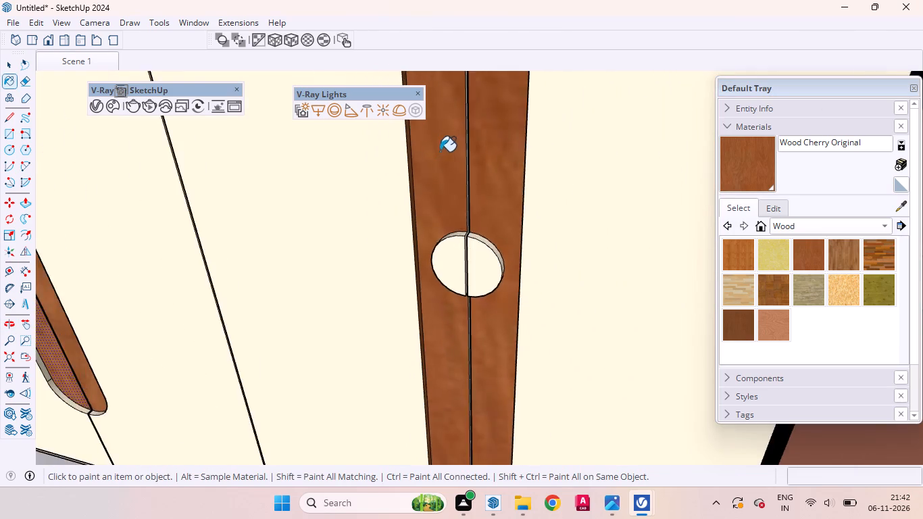
scroll(440, 151, "down", 7)
scroll(456, 125, "up", 1)
scroll(457, 125, "down", 2)
scroll(453, 378, "up", 20)
scroll(457, 236, "down", 1)
scroll(453, 252, "up", 4)
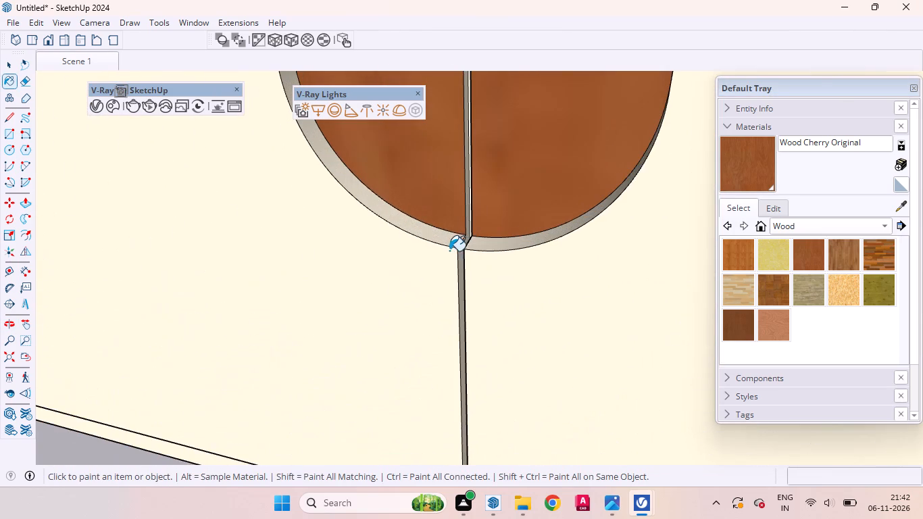
left_click(446, 237)
left_click(480, 247)
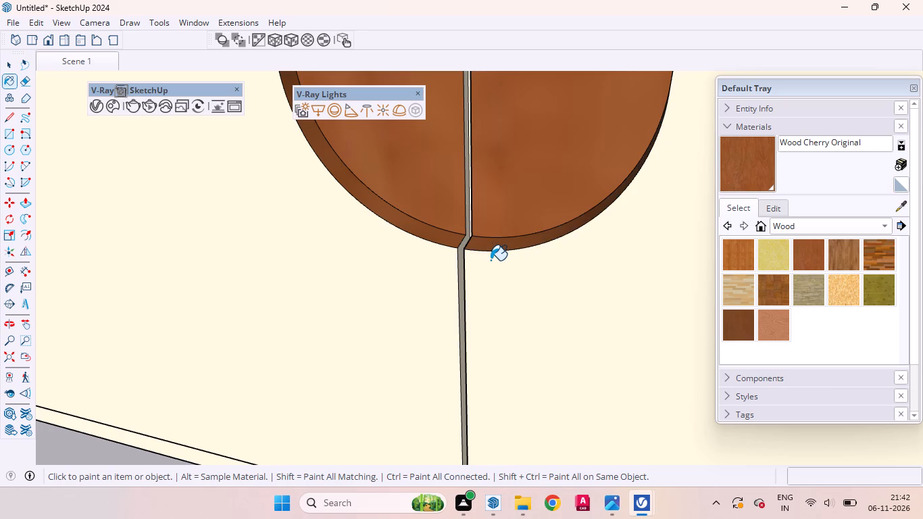
Paint both halves of the curved wall at the top of the second handle's recess with Wood Cherry Original.
scroll(482, 262, "down", 6)
middle_click_drag(493, 272, 705, 270)
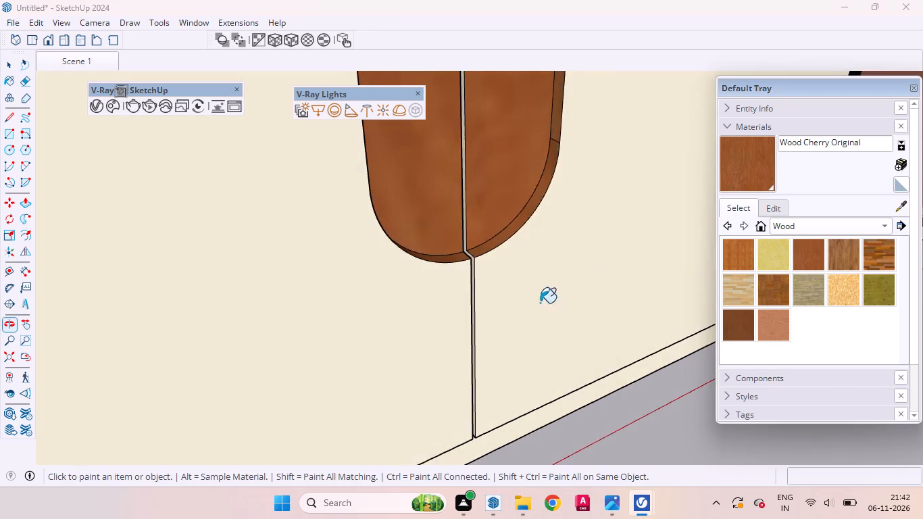
scroll(497, 326, "down", 17)
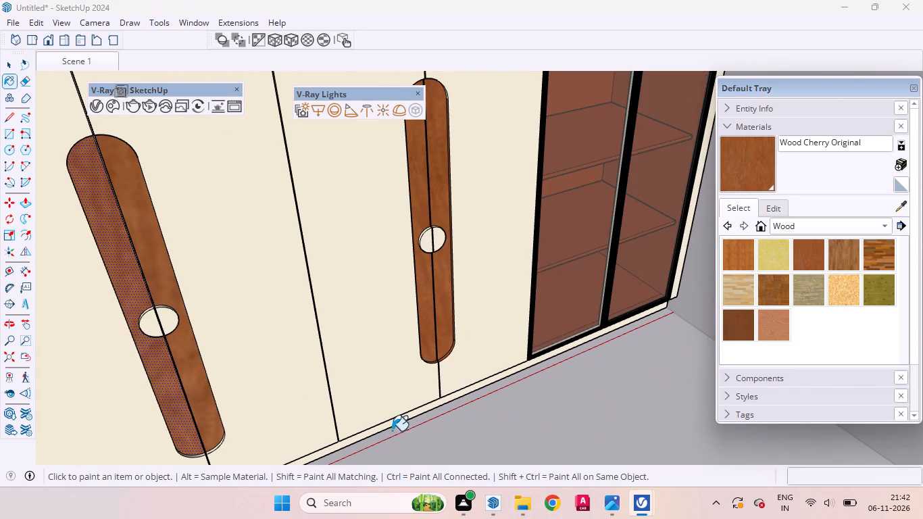
scroll(391, 439, "down", 2)
middle_click_drag(423, 179, 408, 73)
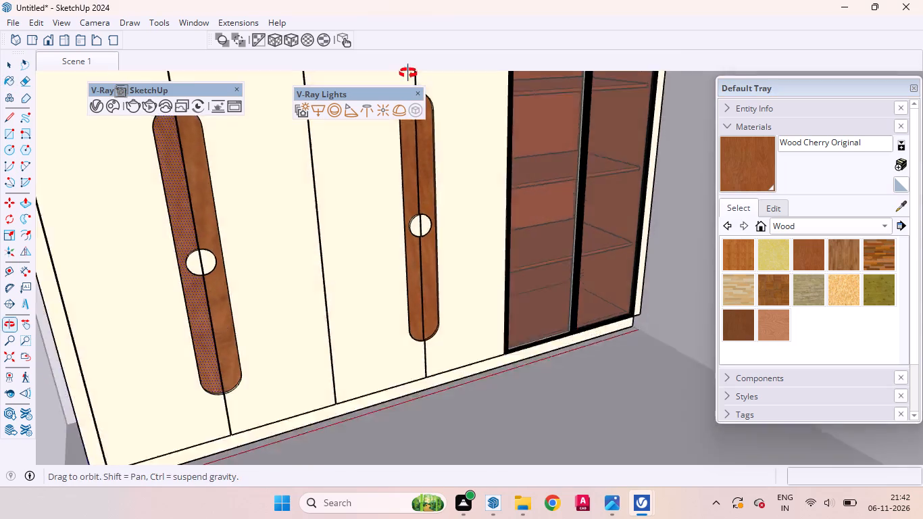
middle_click_drag(408, 73, 414, 90)
scroll(417, 472, "down", 5)
scroll(448, 389, "down", 10)
scroll(438, 304, "up", 2)
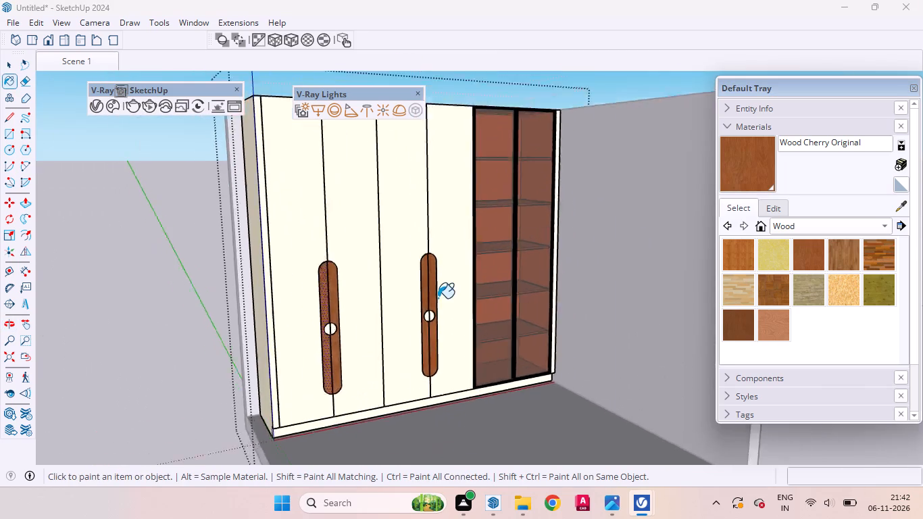
scroll(438, 298, "up", 7)
scroll(421, 222, "down", 1)
scroll(421, 222, "up", 8)
middle_click_drag(409, 282, 475, 187)
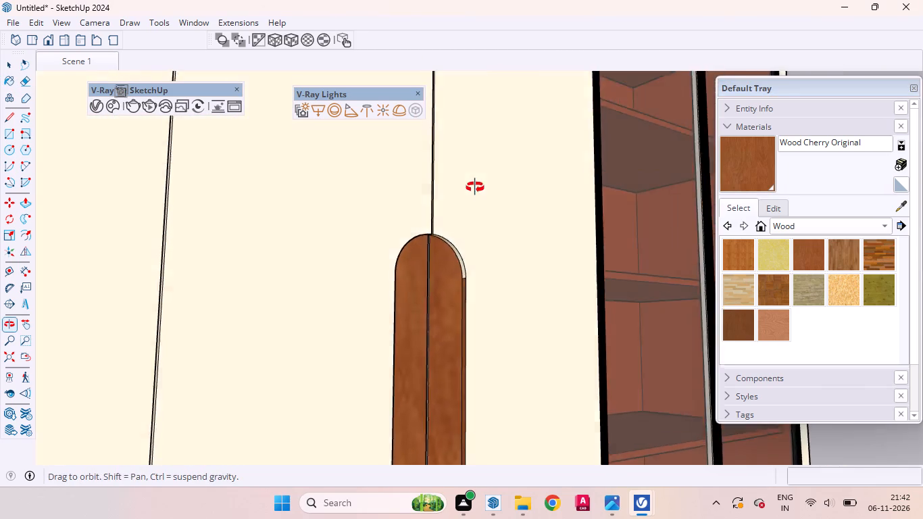
middle_click_drag(475, 187, 491, 174)
scroll(433, 301, "up", 16)
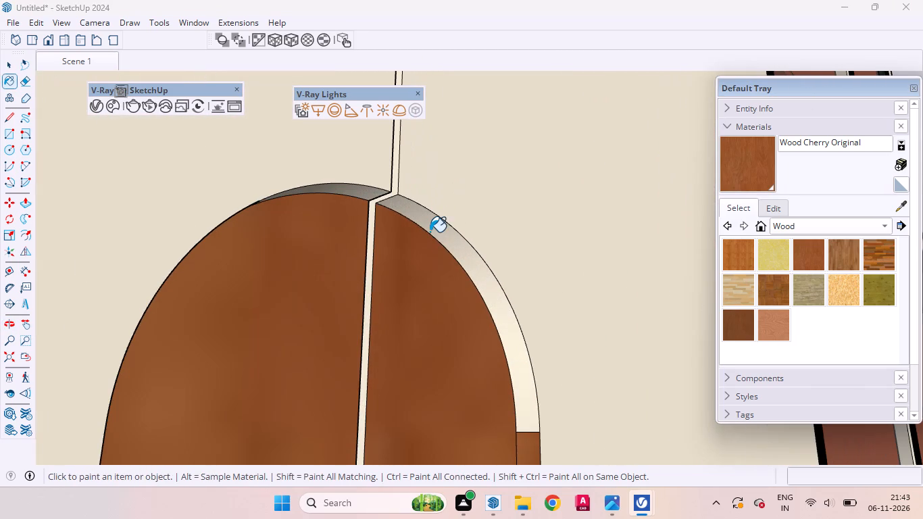
left_click(437, 224)
middle_click_drag(446, 253, 324, 217)
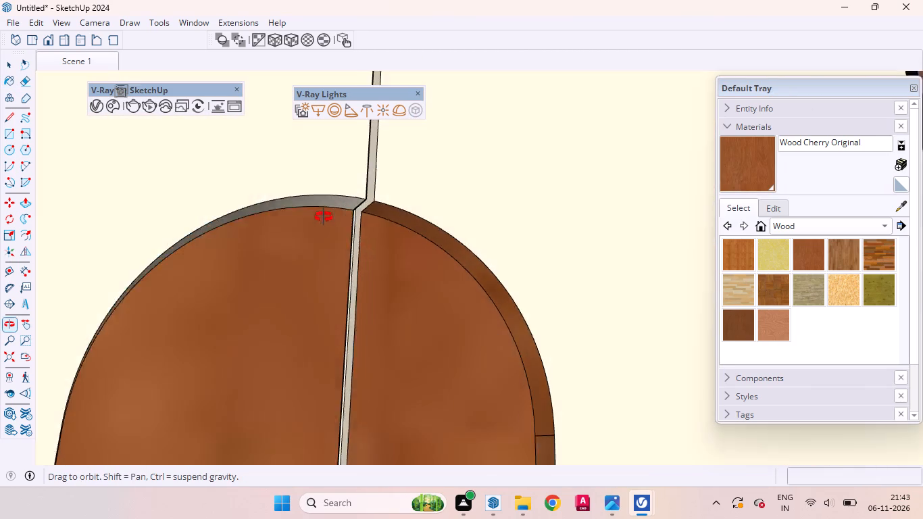
middle_click_drag(324, 217, 238, 193)
scroll(193, 278, "up", 4)
left_click(191, 290)
scroll(428, 264, "down", 4)
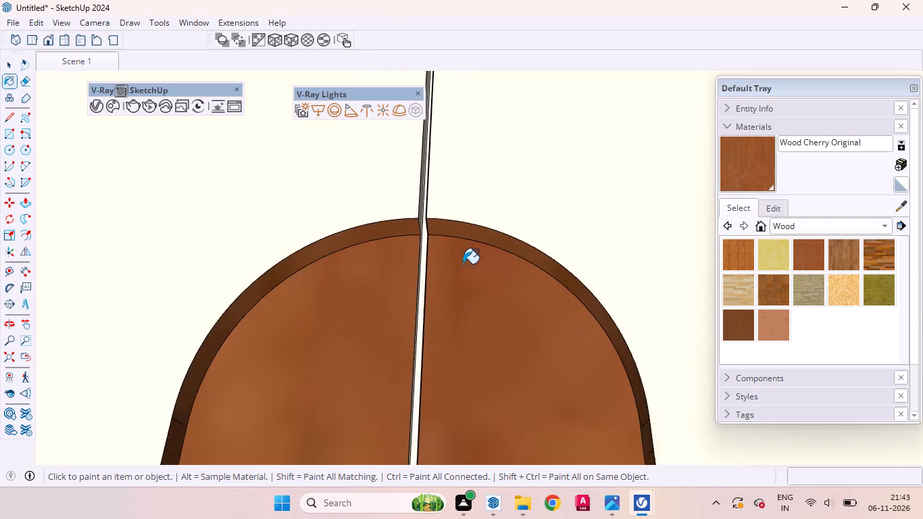
Paint the top curved wall on the right half of the first handle's recess with Wood Cherry Original.
scroll(463, 264, "down", 6)
scroll(464, 253, "down", 20)
scroll(464, 253, "down", 6)
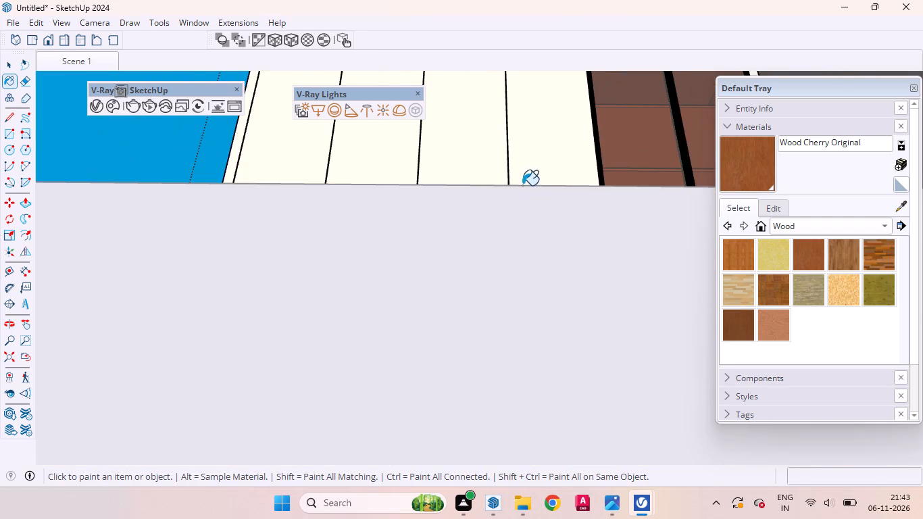
middle_click_drag(523, 187, 564, 401)
scroll(542, 206, "down", 12)
scroll(503, 356, "up", 1)
scroll(503, 356, "down", 8)
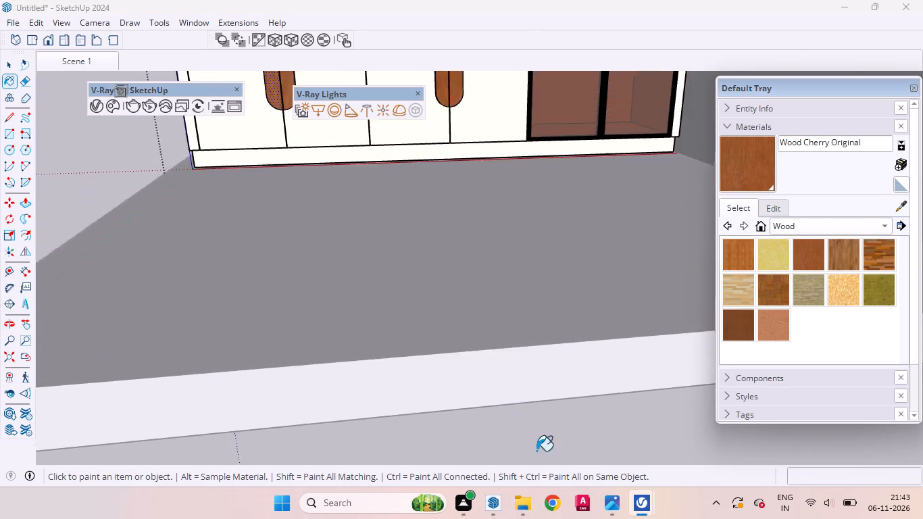
scroll(537, 451, "down", 13)
scroll(445, 291, "down", 10)
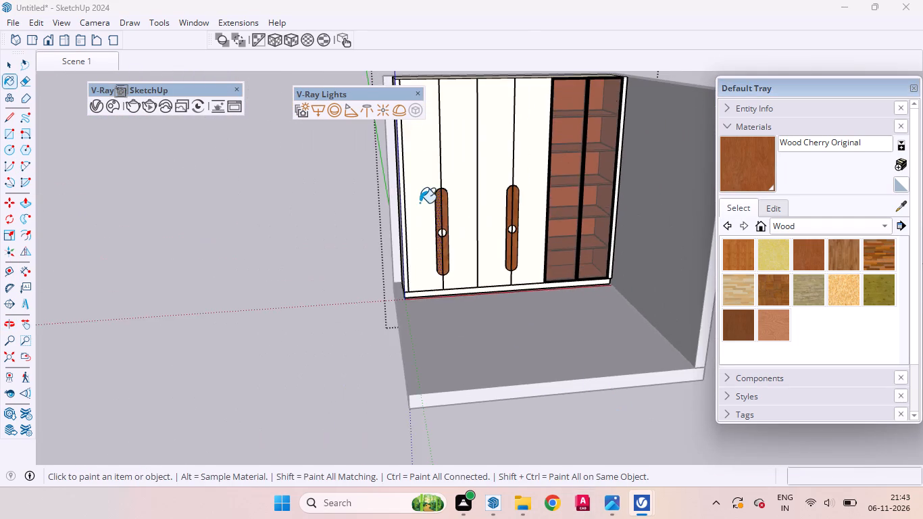
scroll(421, 198, "up", 20)
scroll(421, 198, "up", 10)
middle_click_drag(540, 209, 563, 191)
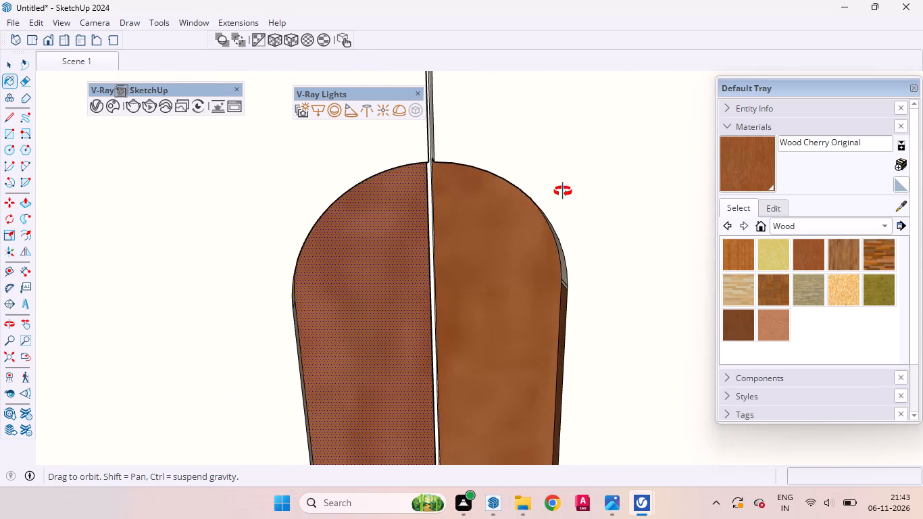
middle_click_drag(563, 191, 619, 84)
left_click(546, 226)
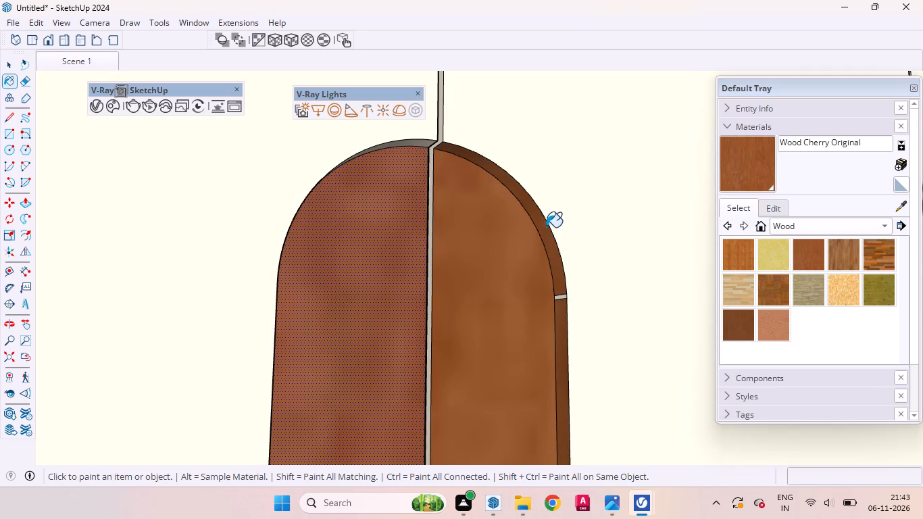
Paint the thin strip between the first handle's right curved and straight recess walls with Wood Cherry Original.
middle_click_drag(542, 234, 626, 283)
scroll(567, 332, "up", 4)
scroll(560, 271, "down", 1)
scroll(558, 265, "up", 2)
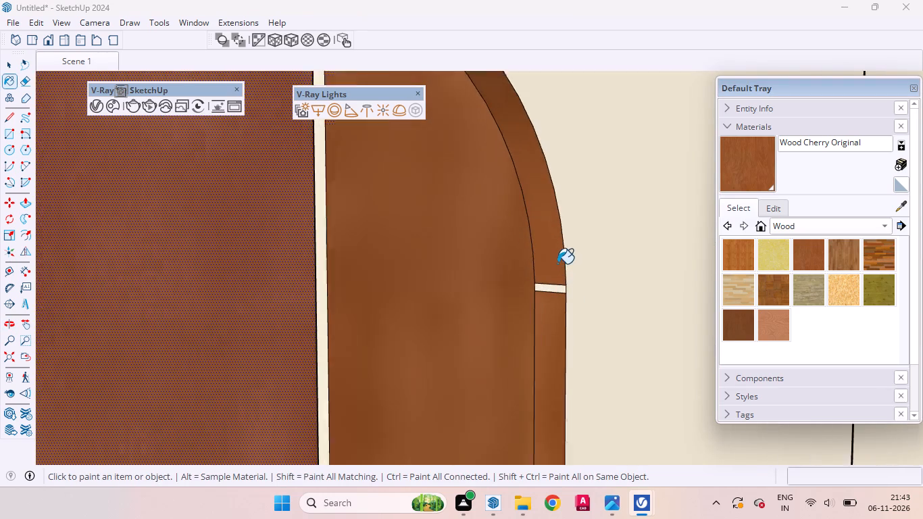
scroll(557, 264, "up", 9)
left_click(545, 291)
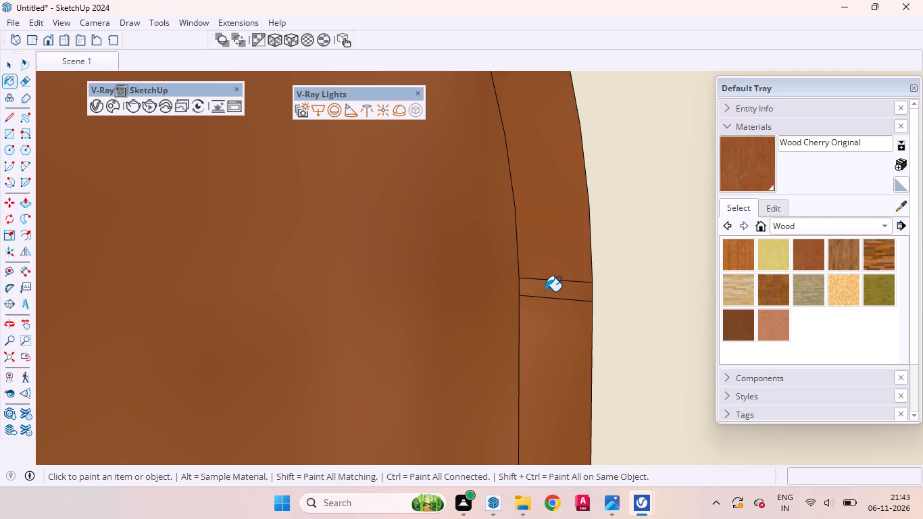
Paint the top curved wall on the left half of the first handle's recess with Wood Cherry Original.
scroll(542, 333, "down", 11)
scroll(542, 249, "up", 1)
scroll(542, 249, "down", 6)
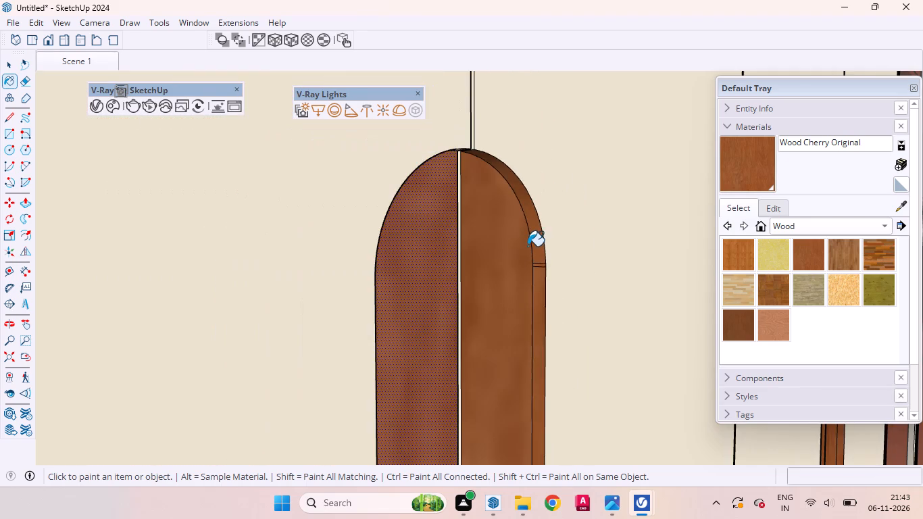
middle_click_drag(524, 241, 307, 183)
scroll(314, 187, "up", 14)
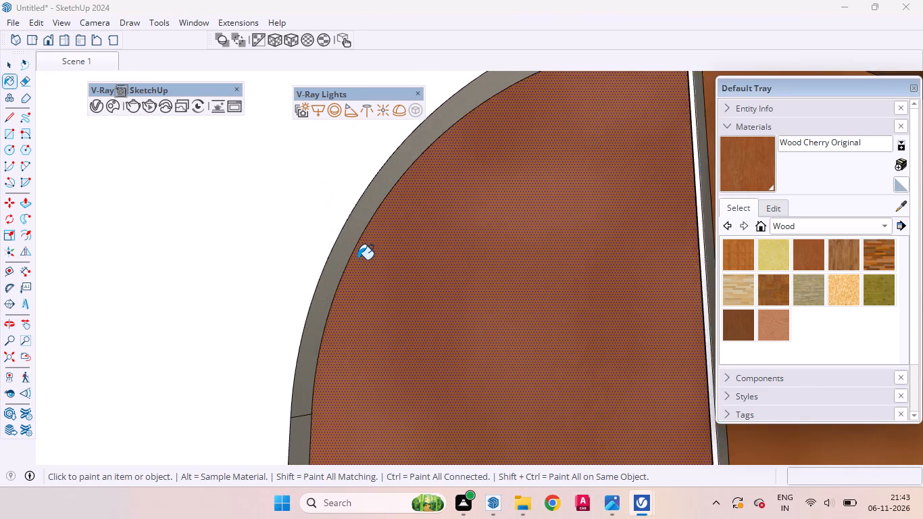
scroll(357, 259, "up", 3)
left_click(336, 255)
Paint the straight side wall on the left half of the first handle's recess with Wood Cherry Original.
scroll(405, 229, "down", 10)
scroll(453, 159, "down", 1)
scroll(453, 159, "up", 1)
scroll(453, 159, "down", 5)
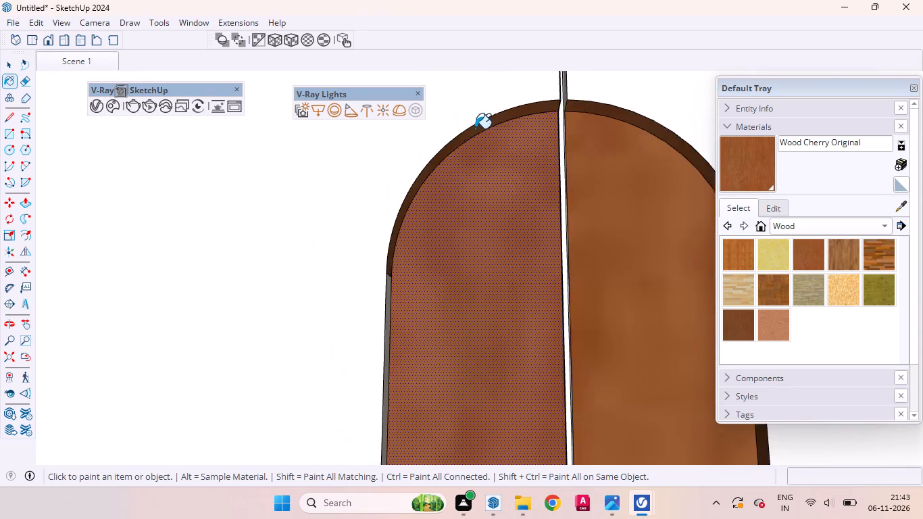
scroll(450, 207, "up", 5)
scroll(444, 216, "down", 1)
middle_click_drag(381, 298, 339, 335)
scroll(548, 139, "down", 10)
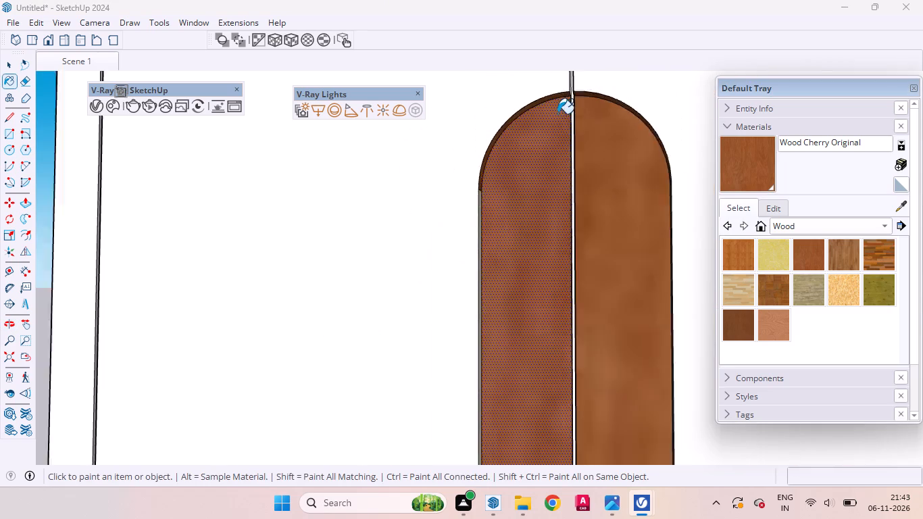
scroll(557, 114, "down", 7)
scroll(545, 219, "up", 5)
middle_click_drag(508, 273, 428, 301)
scroll(528, 234, "up", 5)
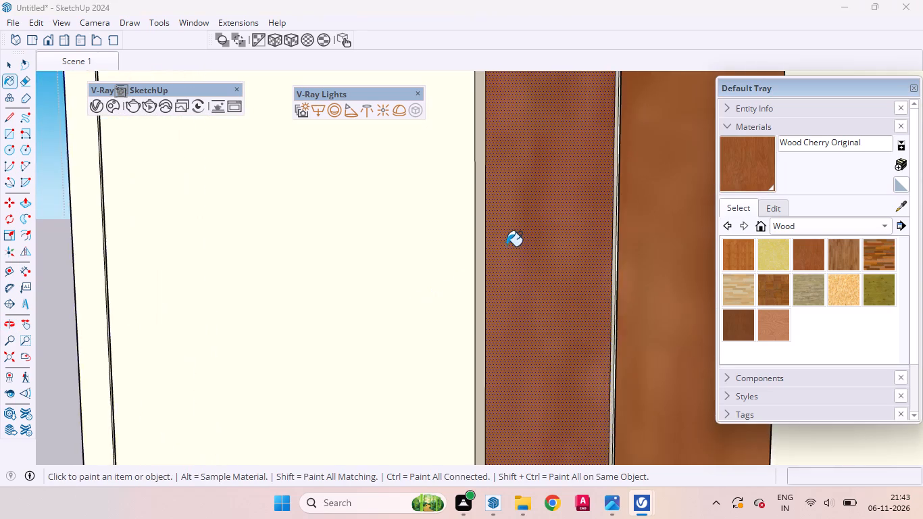
scroll(506, 246, "up", 3)
left_click(471, 226)
Paint the bottom curved wall on the left half of the first handle's recess with Wood Cherry Original.
scroll(512, 176, "down", 16)
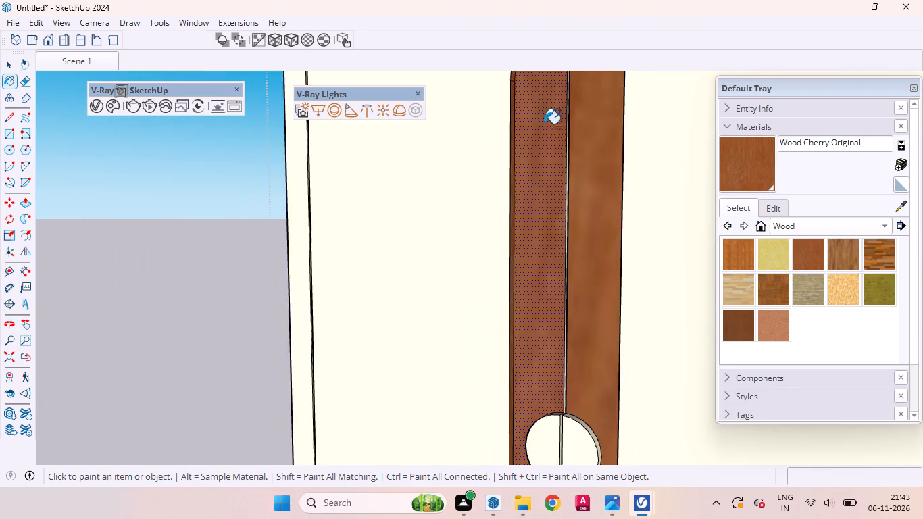
scroll(540, 237, "down", 9)
scroll(568, 114, "up", 2)
scroll(568, 114, "down", 8)
scroll(516, 320, "up", 6)
scroll(570, 314, "down", 1)
scroll(570, 314, "up", 4)
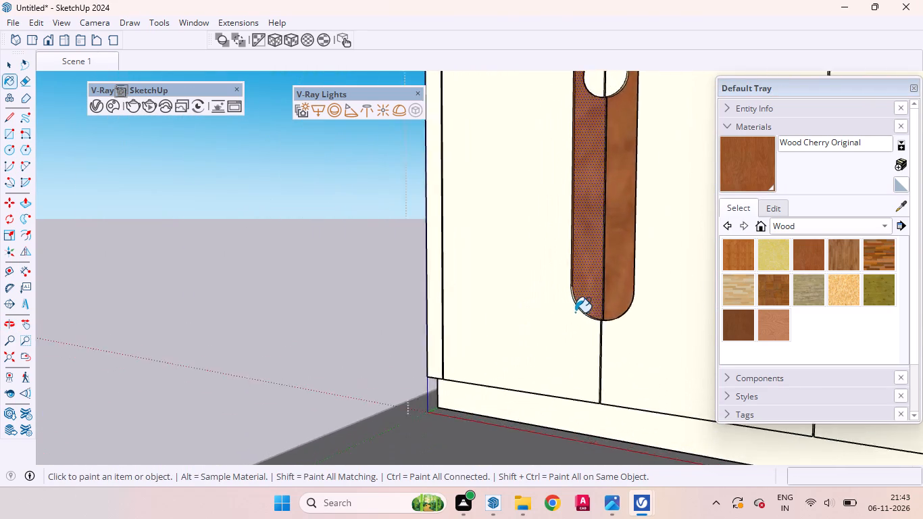
scroll(575, 312, "up", 15)
left_click(539, 266)
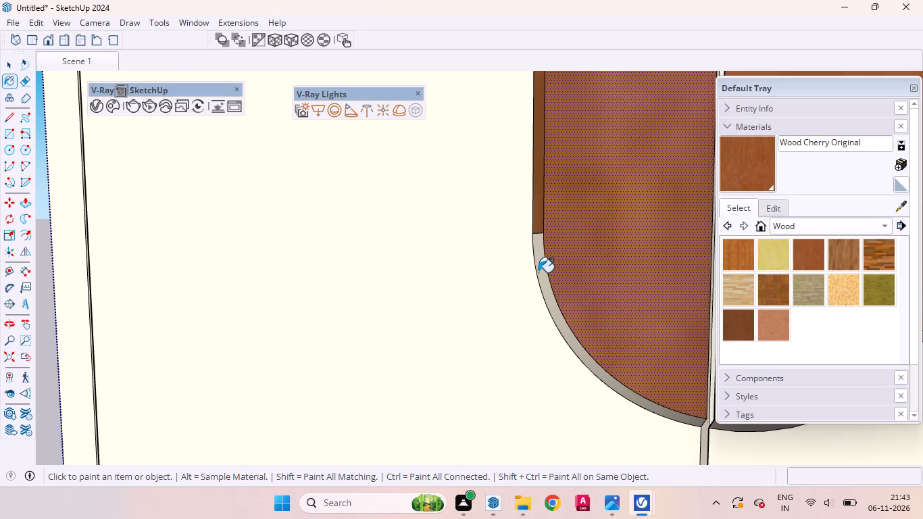
left_click(8, 68)
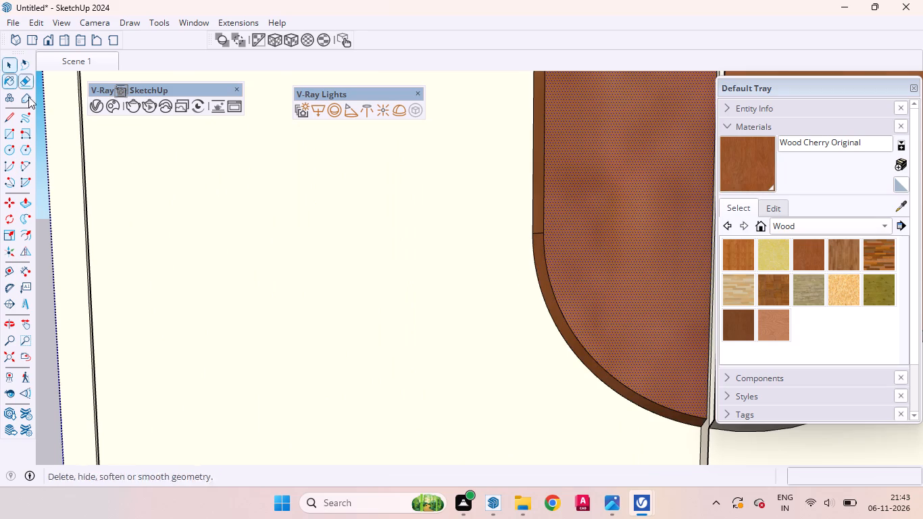
Sample the AP 7835 CREAM CARESS material from a door and paint both halves of the first handle's raised circle with it.
scroll(355, 335, "down", 11)
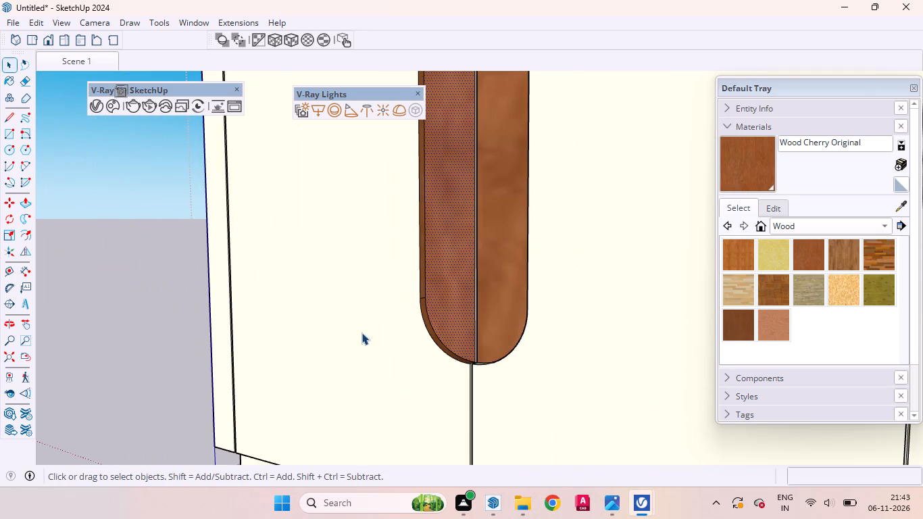
left_click(361, 332)
middle_click_drag(408, 363, 557, 348)
scroll(394, 316, "down", 5)
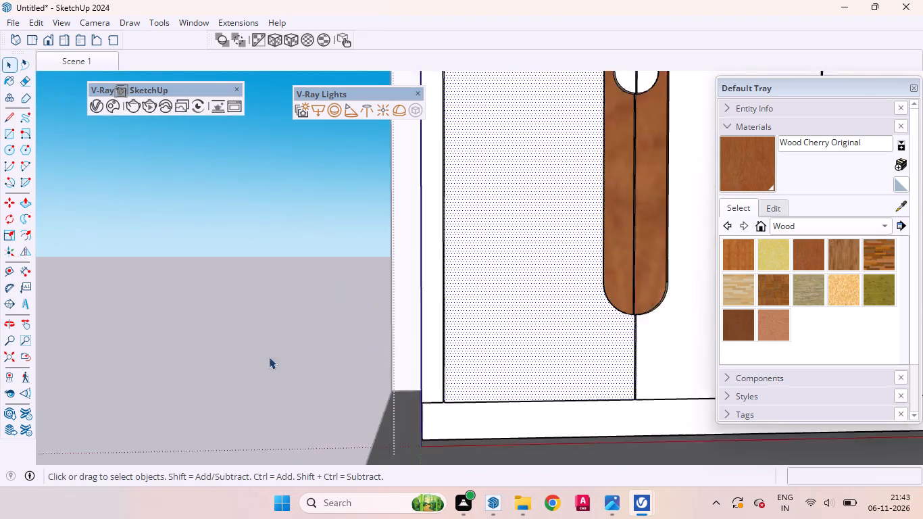
scroll(269, 357, "down", 7)
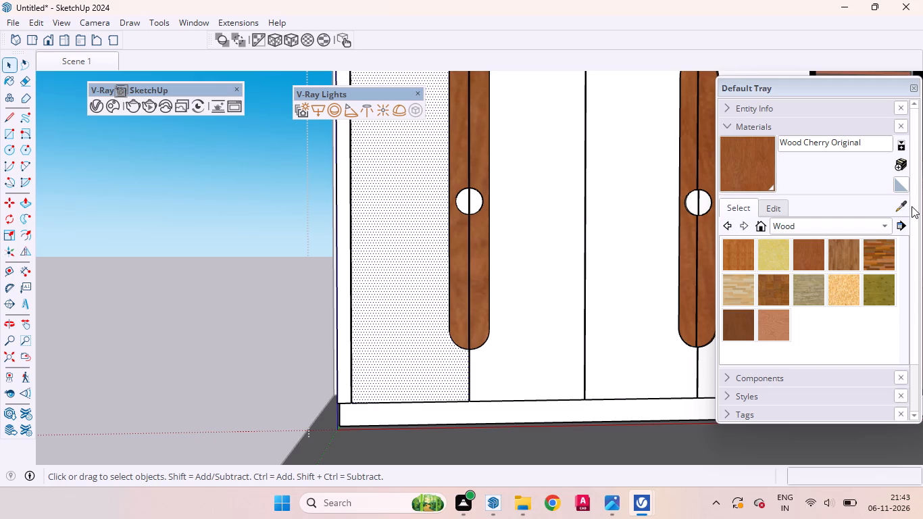
left_click(904, 206)
left_click(530, 212)
scroll(457, 205, "up", 8)
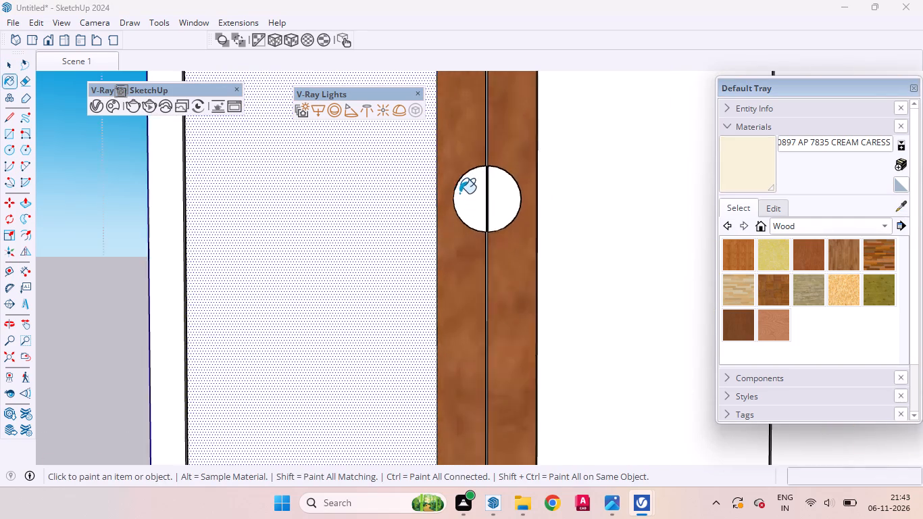
scroll(459, 193, "up", 11)
left_click(476, 189)
left_click(553, 225)
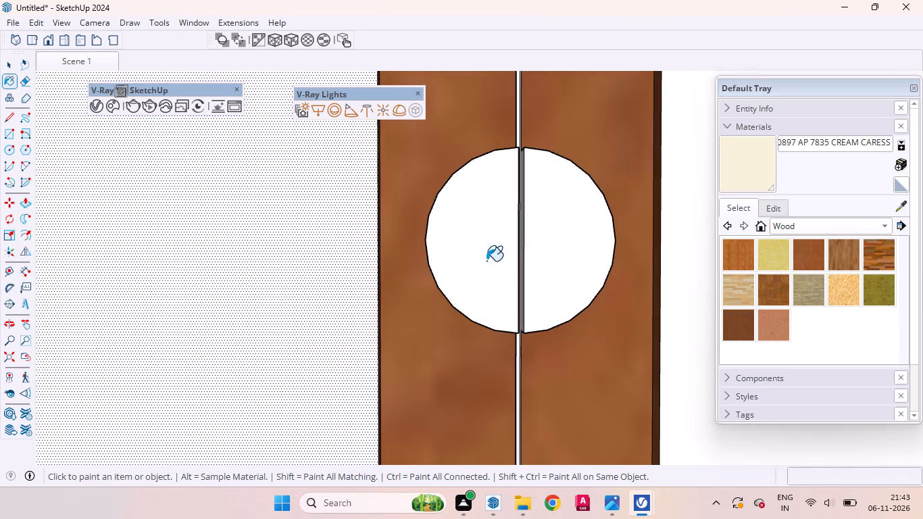
scroll(487, 262, "down", 14)
scroll(411, 278, "down", 10)
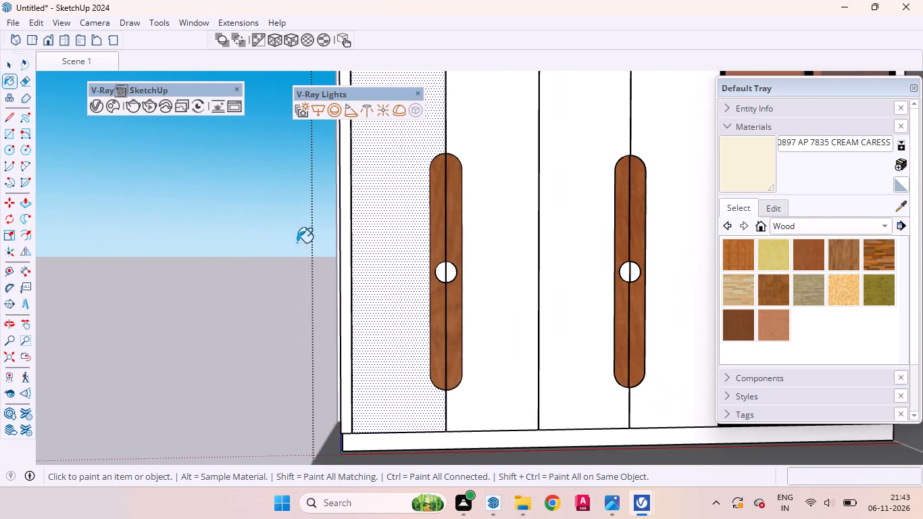
left_click(2, 68)
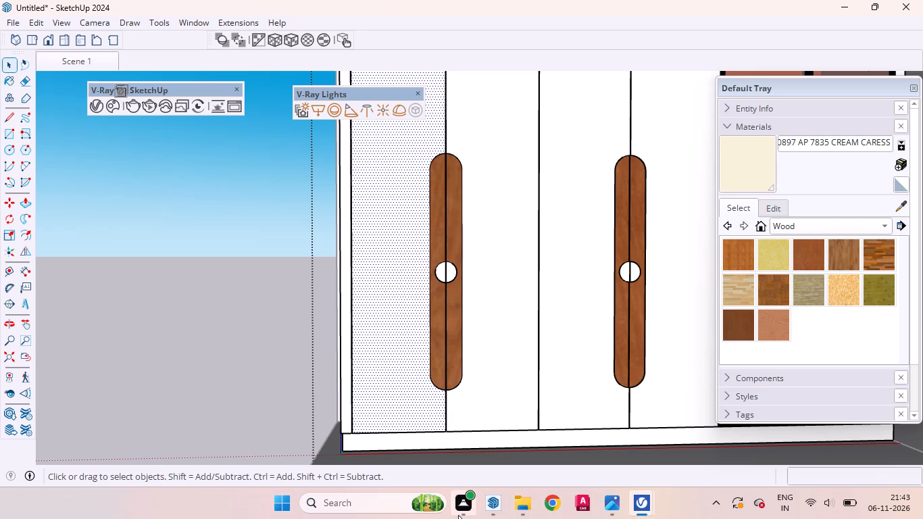
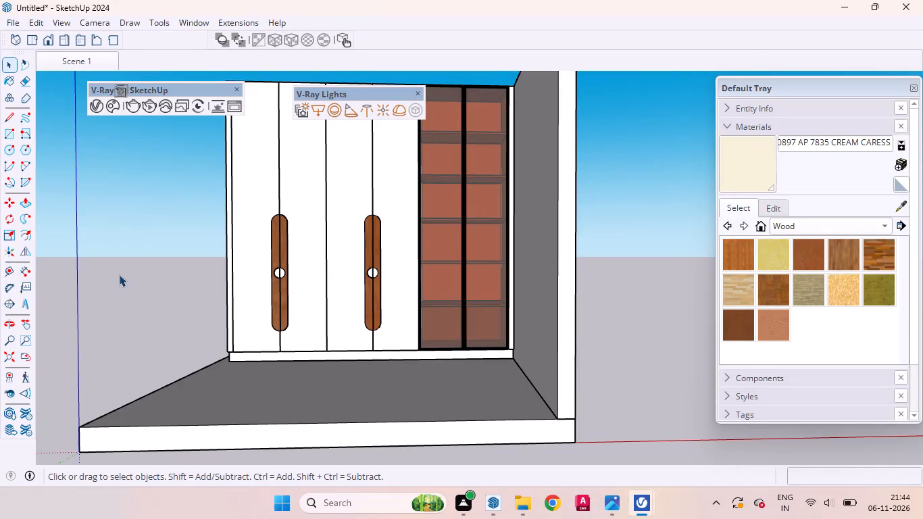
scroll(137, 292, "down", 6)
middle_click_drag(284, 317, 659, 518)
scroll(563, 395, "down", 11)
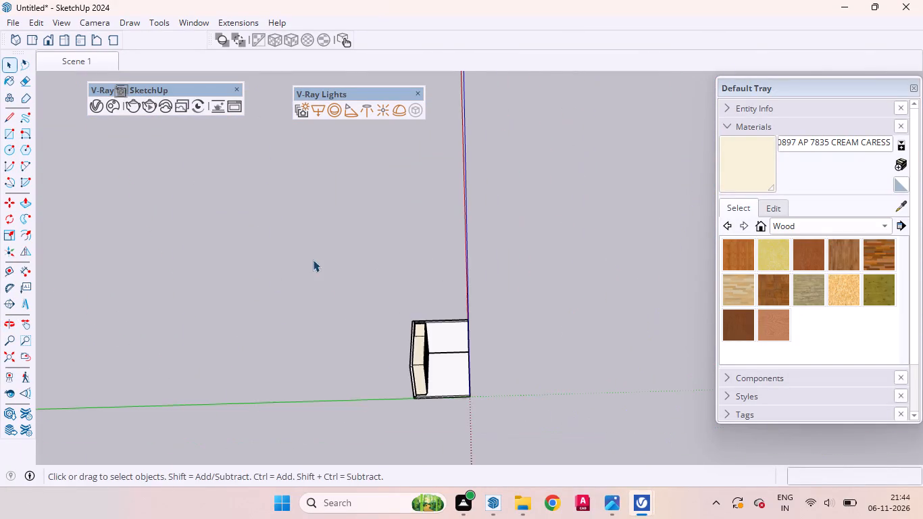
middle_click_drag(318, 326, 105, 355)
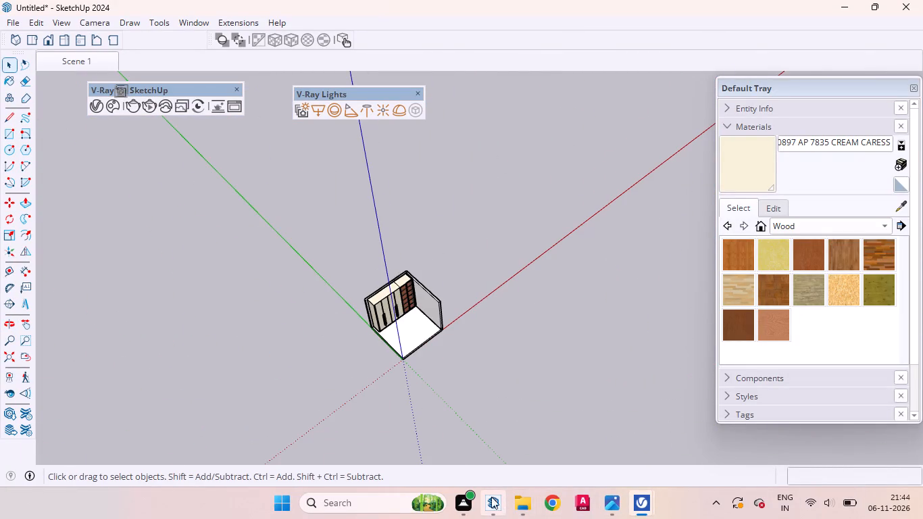
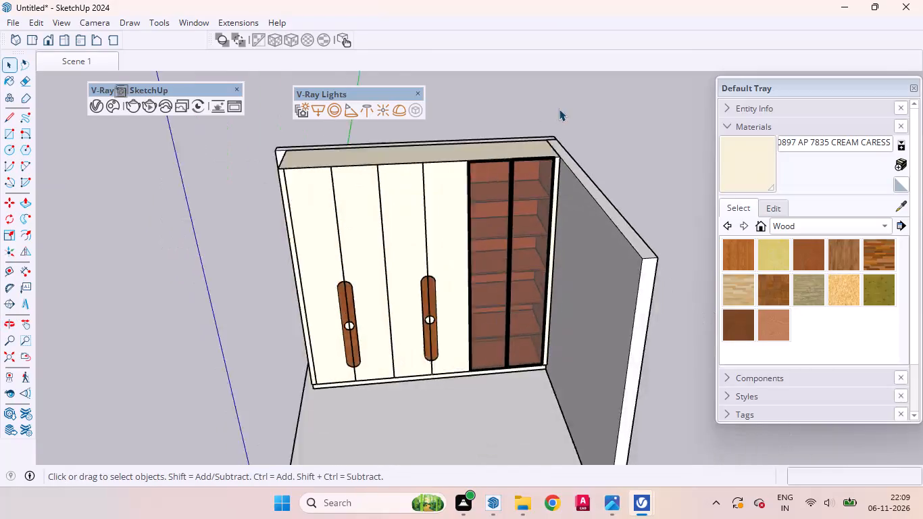
Unhide the last hidden element, the missing side wall of the room around the wardrobe.
scroll(528, 225, "up", 10)
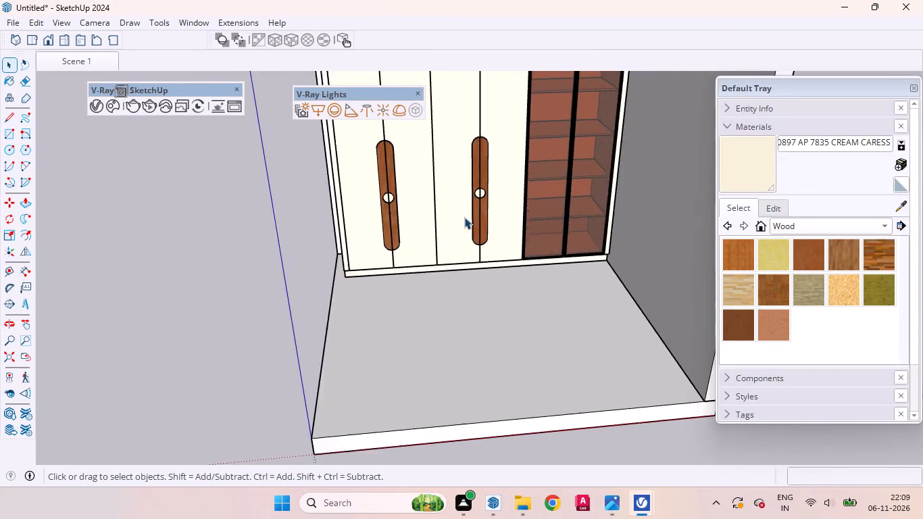
scroll(440, 356, "down", 6)
scroll(374, 218, "up", 5)
middle_click_drag(425, 222, 552, 245)
scroll(548, 243, "up", 1)
scroll(424, 228, "down", 2)
scroll(424, 228, "up", 1)
scroll(423, 227, "down", 2)
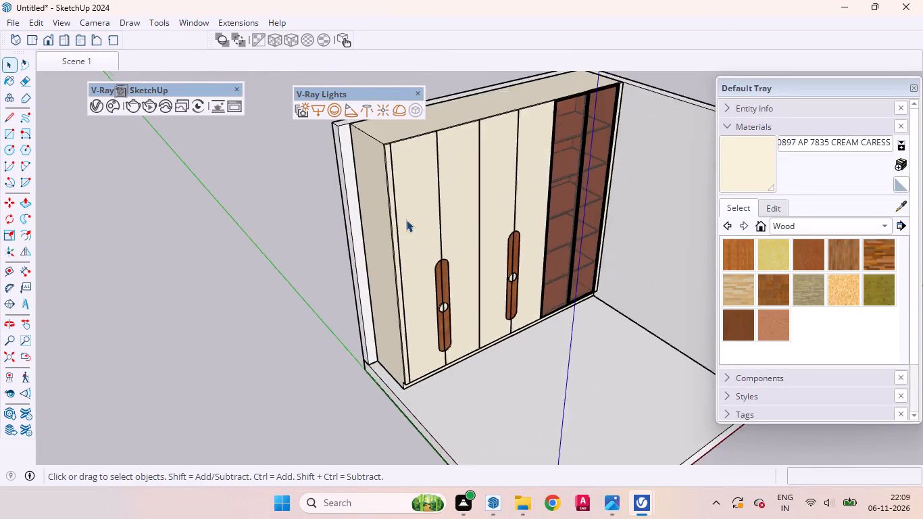
scroll(406, 220, "down", 6)
middle_click_drag(307, 266, 149, 234)
scroll(147, 232, "up", 1)
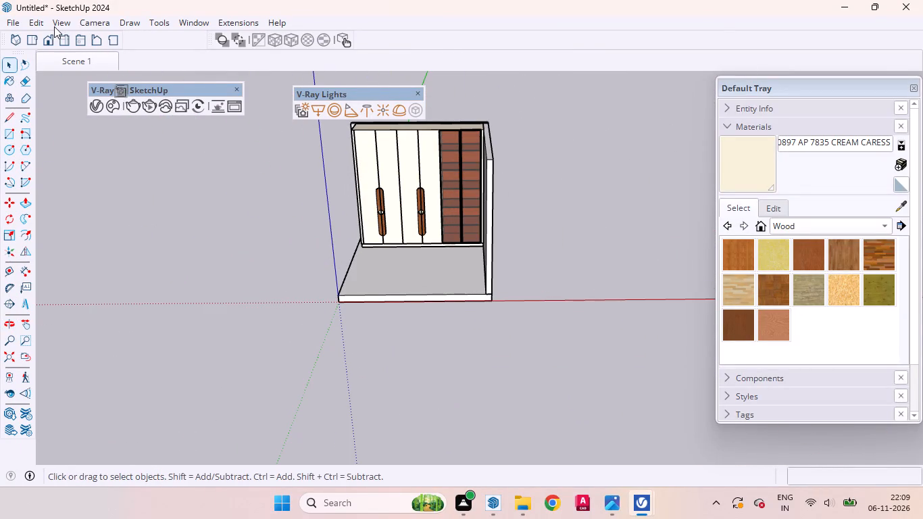
left_click(37, 25)
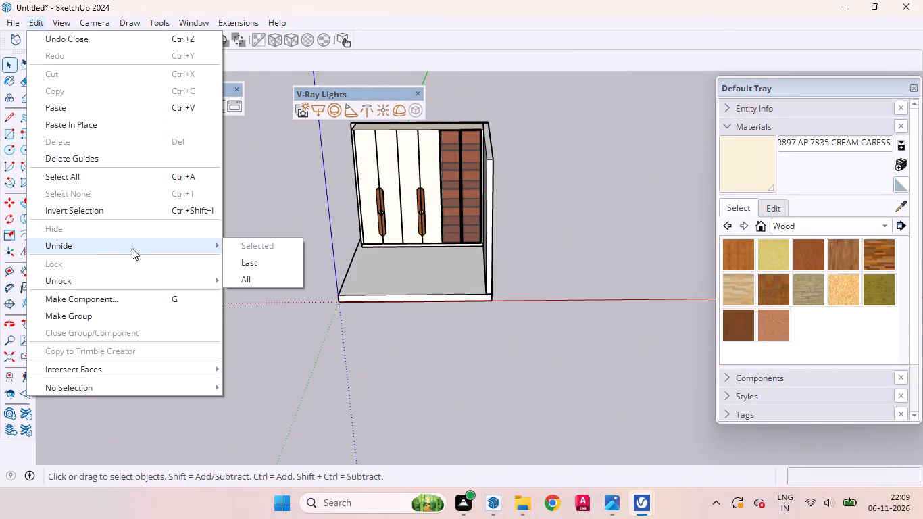
left_click(252, 257)
Copy the floor slab straight up onto the top of the side walls to form the ceiling.
scroll(459, 349, "down", 5)
scroll(407, 130, "up", 9)
scroll(351, 142, "down", 6)
scroll(405, 238, "down", 3)
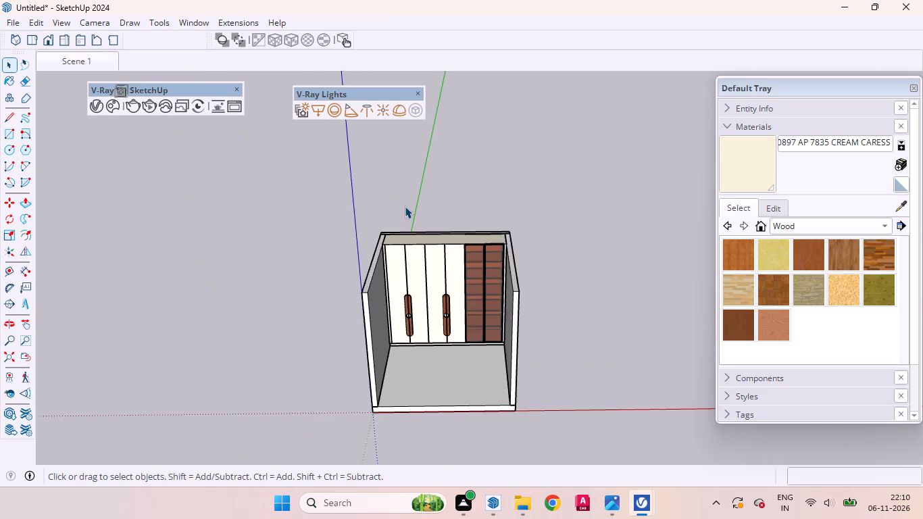
scroll(405, 206, "down", 4)
scroll(405, 197, "up", 2)
scroll(405, 197, "down", 2)
scroll(400, 349, "up", 1)
scroll(401, 349, "down", 3)
scroll(401, 349, "up", 3)
left_click(403, 338)
scroll(450, 355, "up", 6)
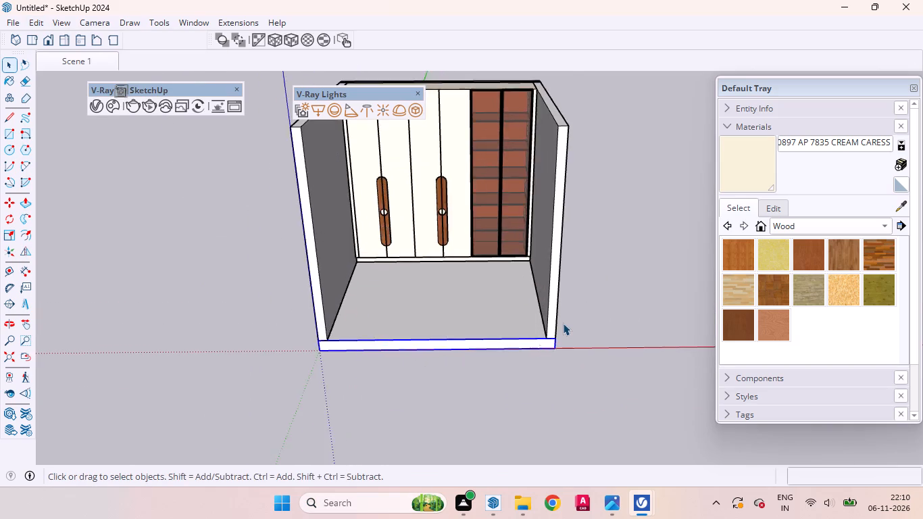
scroll(563, 323, "up", 3)
key("m")
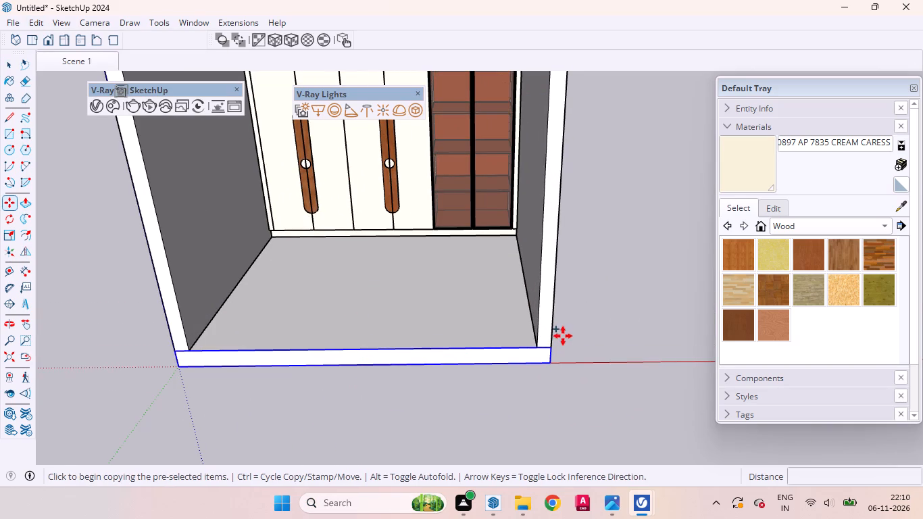
left_click(548, 364)
scroll(533, 378, "down", 3)
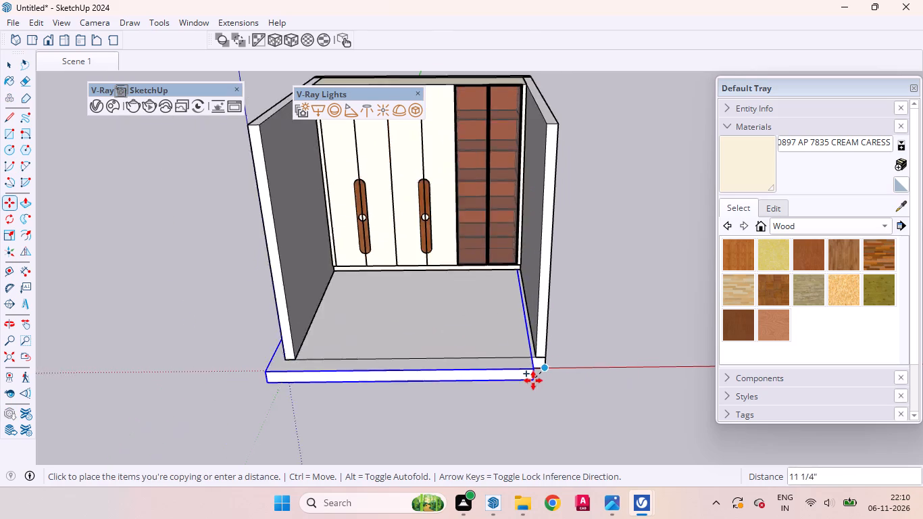
scroll(533, 380, "down", 6)
scroll(547, 237, "up", 8)
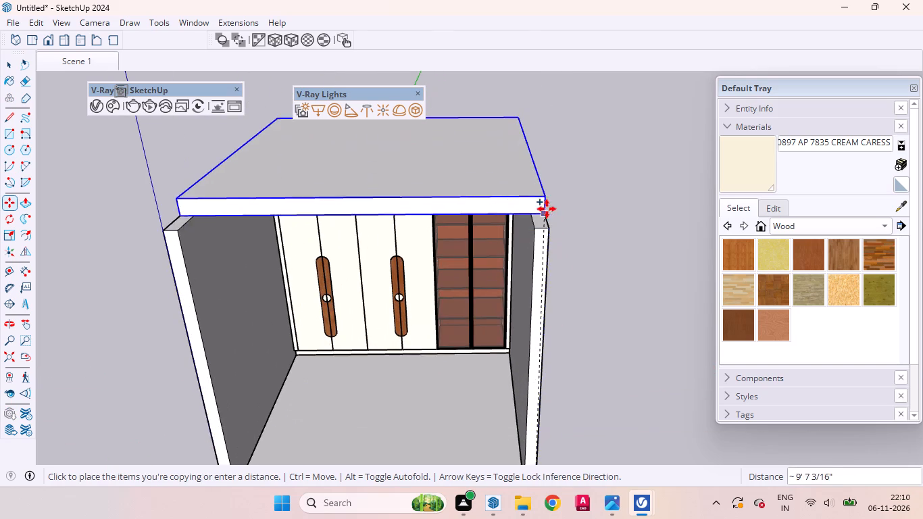
left_click(545, 229)
key("space")
left_click(598, 316)
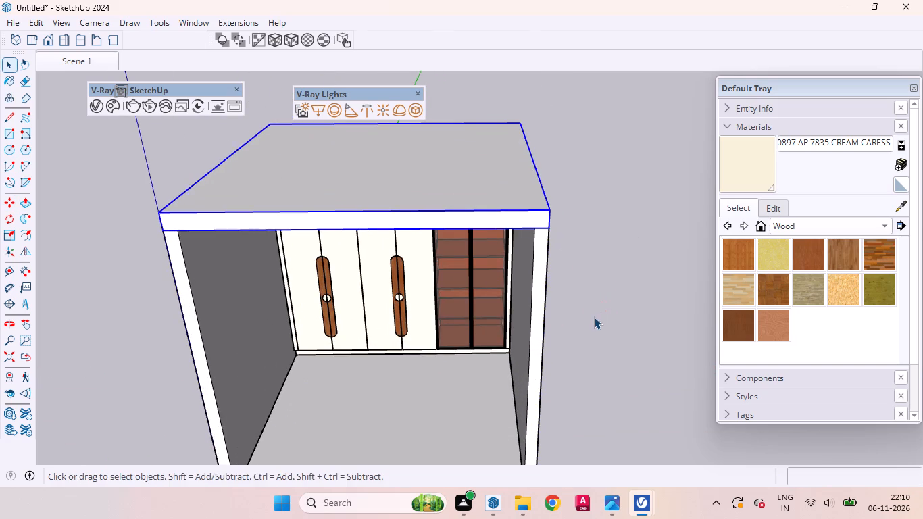
Examine the joint between the new ceiling slab's underside and the top of the wardrobe.
middle_click_drag(419, 323, 423, 198)
scroll(453, 222, "up", 1)
scroll(614, 491, "down", 5)
scroll(493, 291, "down", 5)
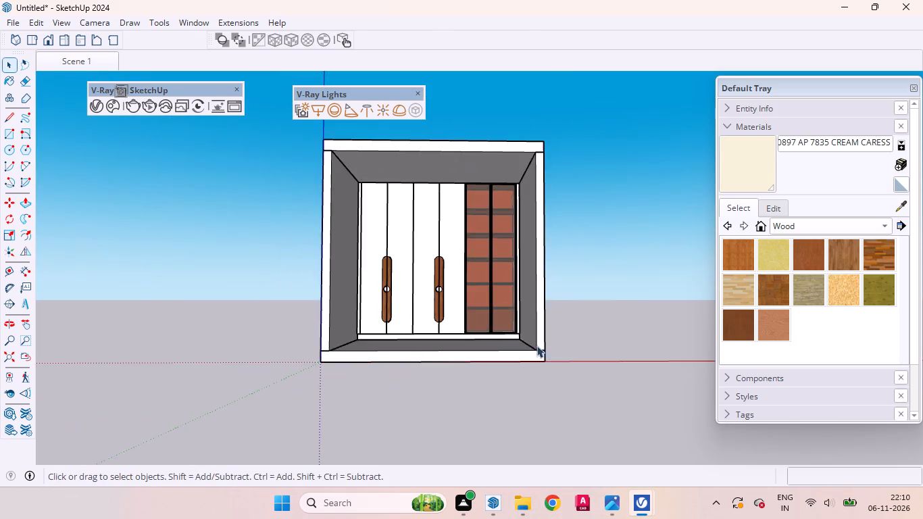
scroll(537, 345, "down", 2)
scroll(537, 346, "up", 1)
scroll(537, 347, "down", 2)
scroll(413, 195, "up", 1)
scroll(412, 192, "down", 1)
scroll(412, 192, "up", 20)
scroll(412, 192, "up", 5)
scroll(274, 238, "down", 1)
scroll(253, 220, "up", 2)
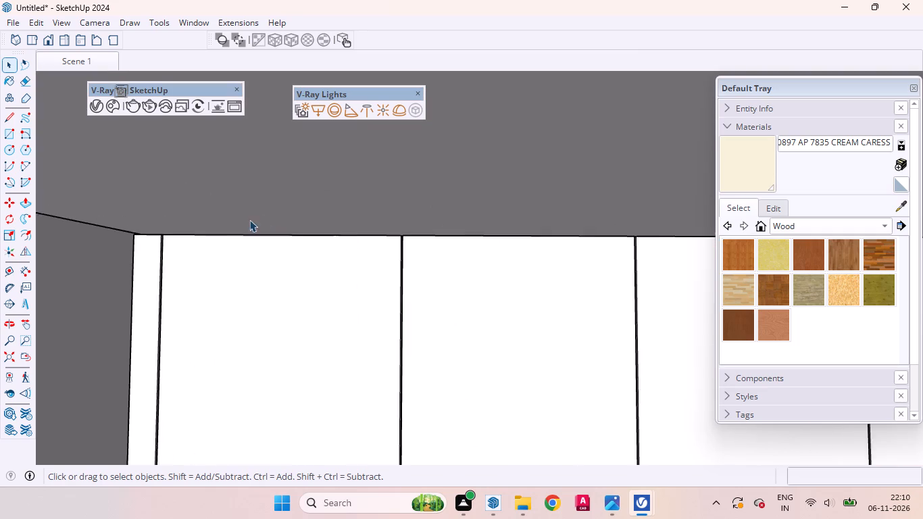
scroll(249, 220, "up", 7)
scroll(153, 218, "up", 1)
middle_click_drag(171, 224, 240, 234)
scroll(197, 215, "up", 13)
middle_click_drag(193, 230, 228, 247)
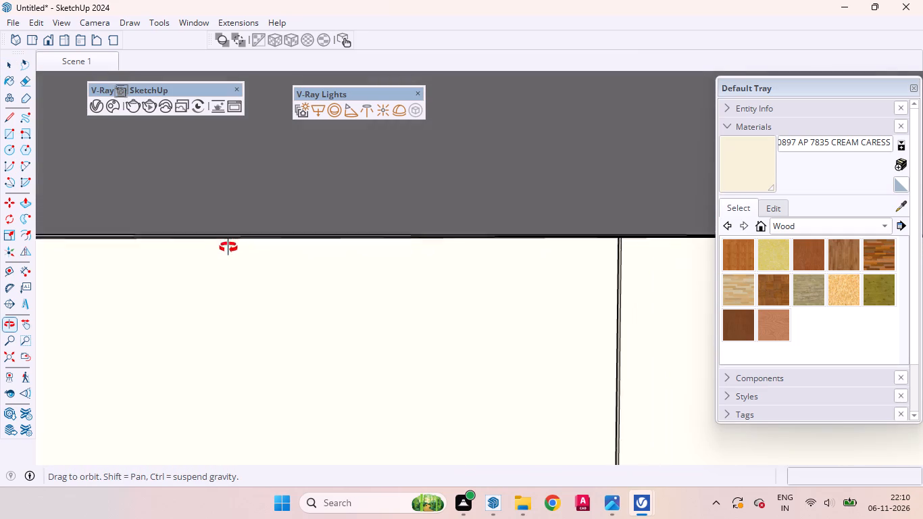
middle_click_drag(228, 247, 201, 219)
scroll(201, 218, "up", 1)
scroll(216, 199, "down", 7)
scroll(239, 209, "up", 1)
scroll(240, 211, "down", 13)
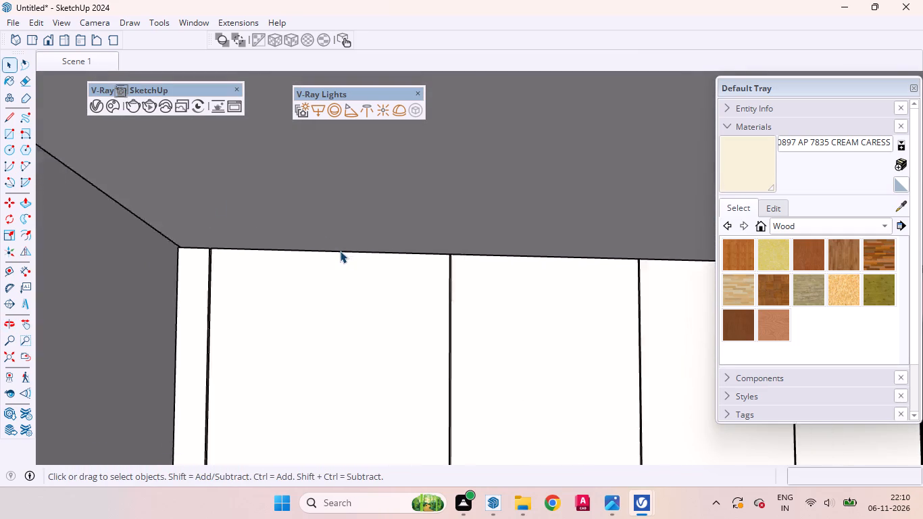
scroll(340, 251, "down", 20)
scroll(340, 251, "down", 20)
scroll(340, 251, "down", 6)
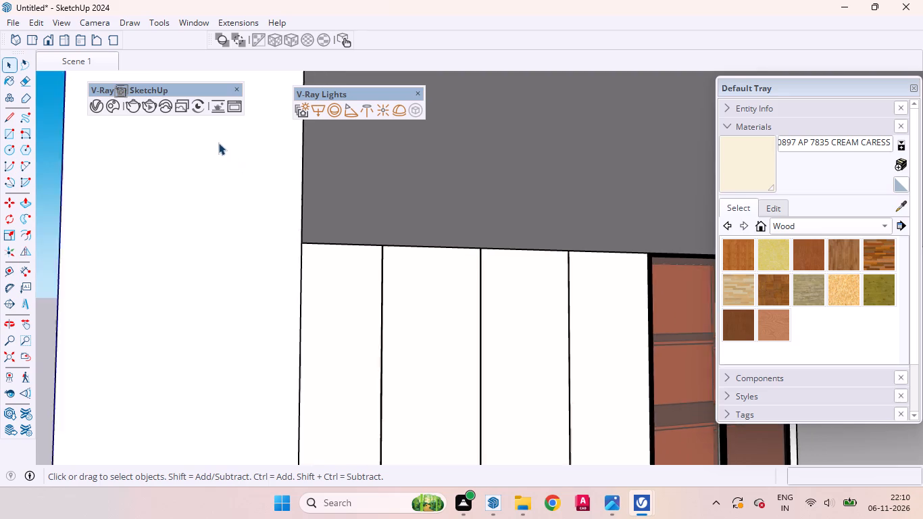
scroll(218, 143, "down", 20)
scroll(218, 143, "down", 1)
middle_click_drag(300, 239, 207, 234)
scroll(207, 233, "up", 1)
scroll(259, 227, "down", 6)
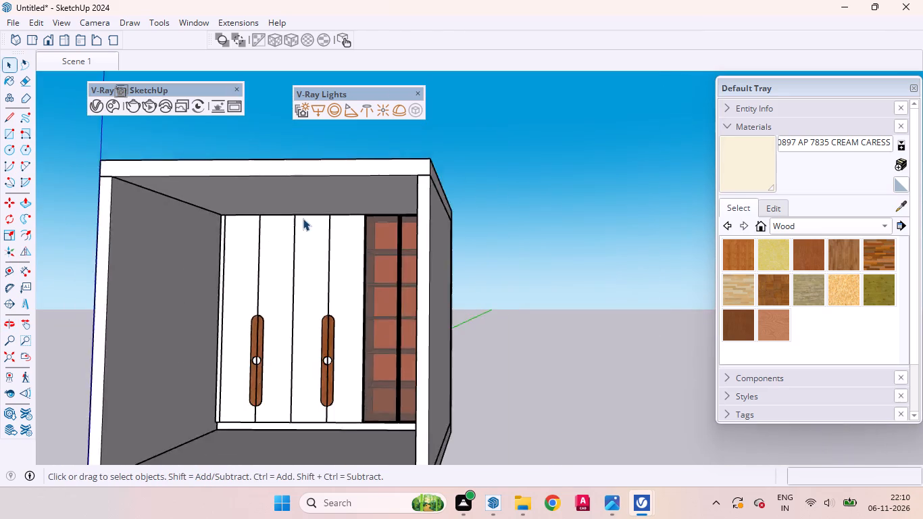
scroll(303, 218, "down", 4)
Open the ceiling slab group for editing and select its geometry.
triple_click(291, 200)
scroll(280, 226, "up", 8)
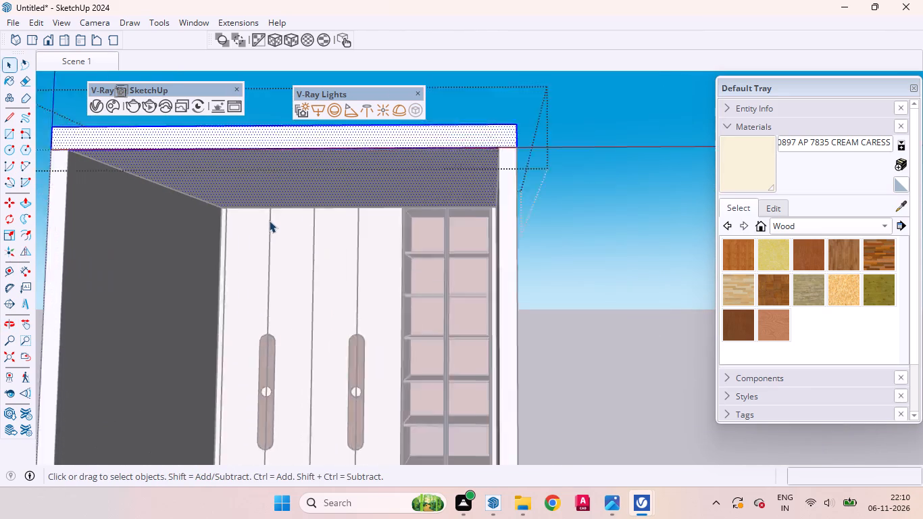
scroll(269, 220, "up", 8)
middle_click_drag(208, 224, 234, 162)
scroll(234, 162, "up", 1)
scroll(239, 217, "down", 5)
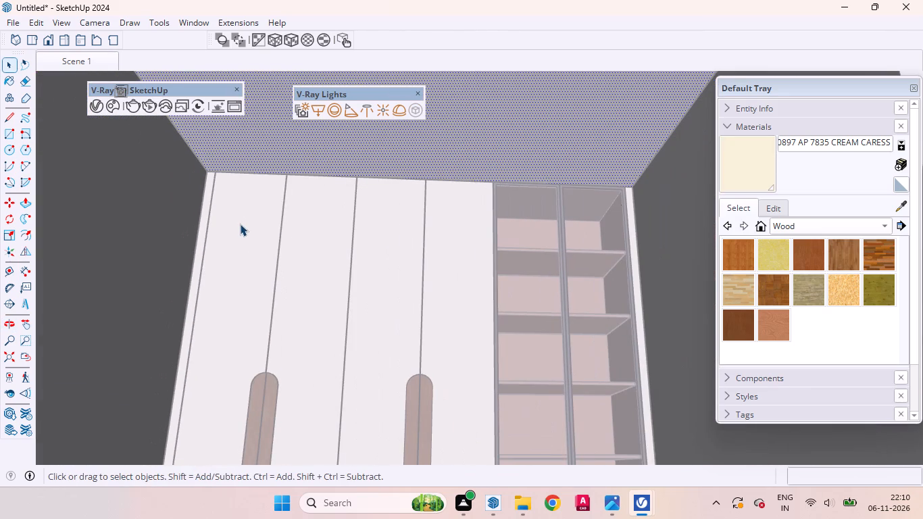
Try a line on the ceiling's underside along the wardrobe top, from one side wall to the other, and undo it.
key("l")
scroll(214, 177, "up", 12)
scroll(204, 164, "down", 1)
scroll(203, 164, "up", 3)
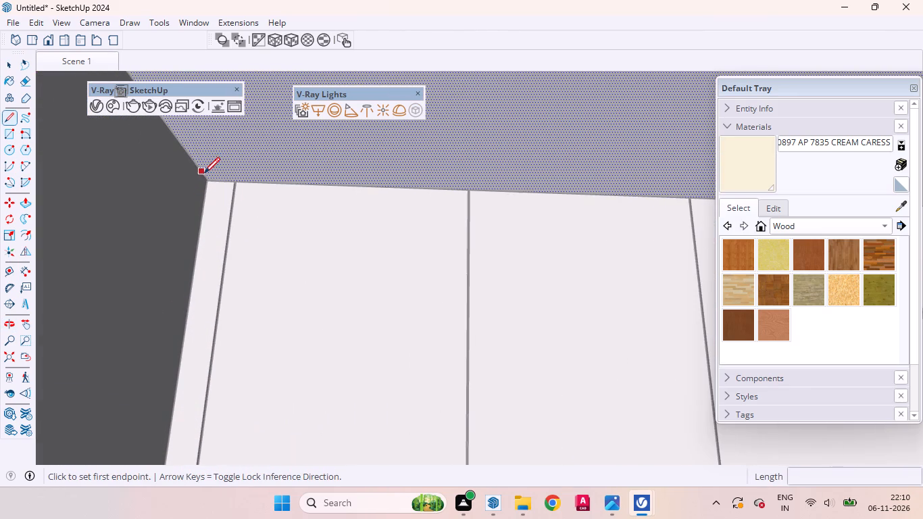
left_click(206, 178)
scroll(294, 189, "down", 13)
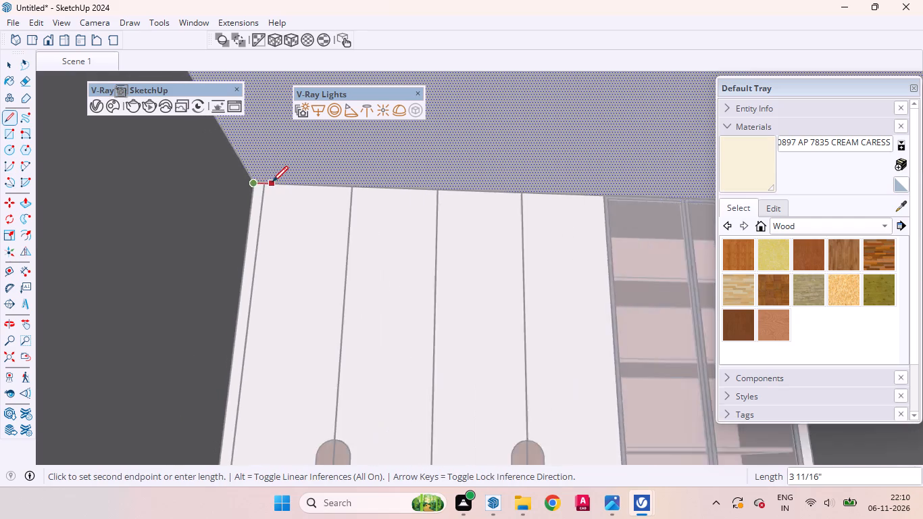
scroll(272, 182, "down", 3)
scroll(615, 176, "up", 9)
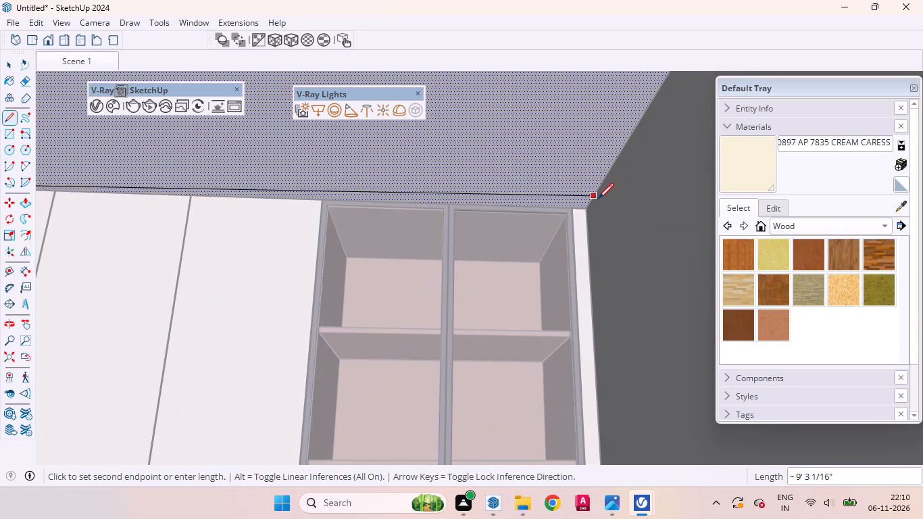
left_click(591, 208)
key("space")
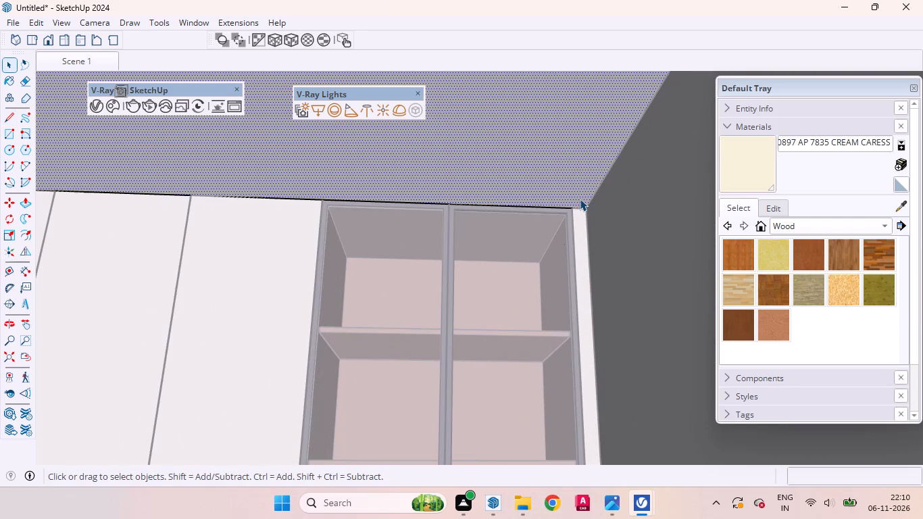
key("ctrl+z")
Place a guide on the ceiling's underside parallel to its front edge, about 7' 6 11/16" back, just before the wardrobe.
scroll(563, 216, "down", 11)
middle_click_drag(396, 258, 375, 258)
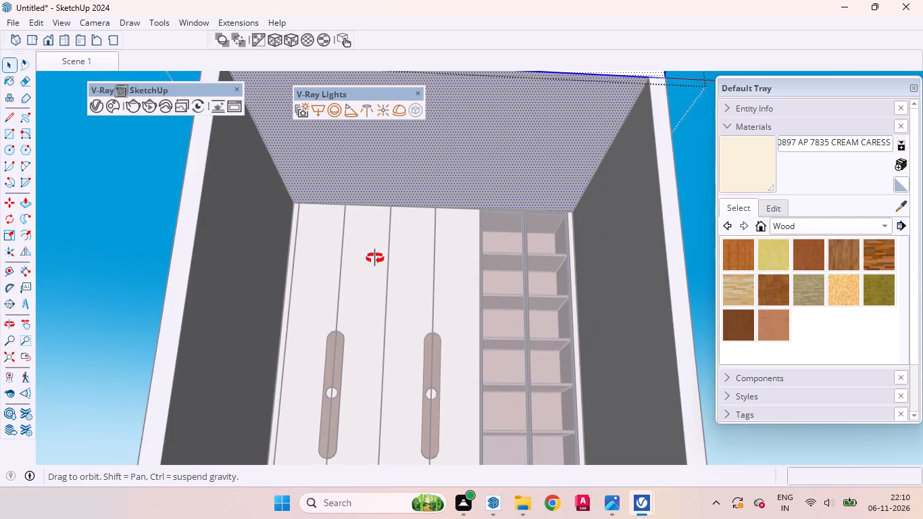
middle_click_drag(375, 258, 303, 290)
scroll(416, 290, "down", 5)
key("t")
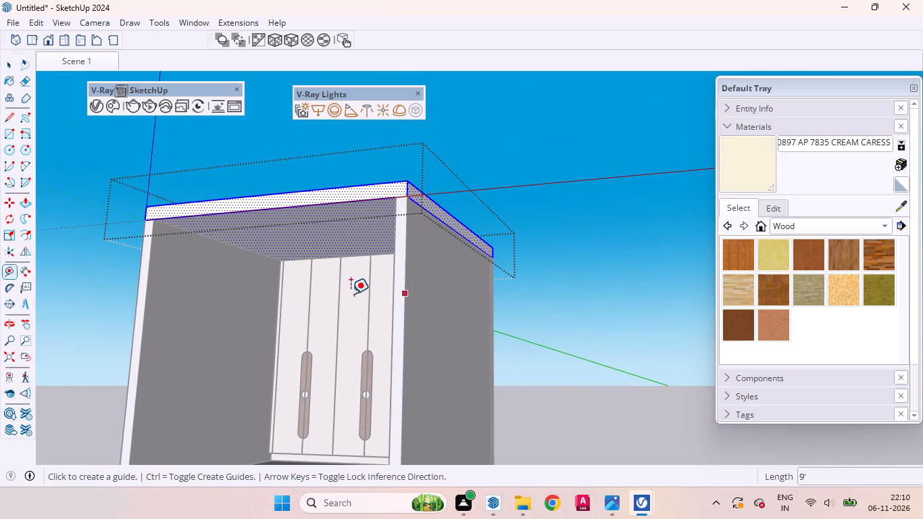
scroll(265, 237, "up", 6)
left_click(222, 196)
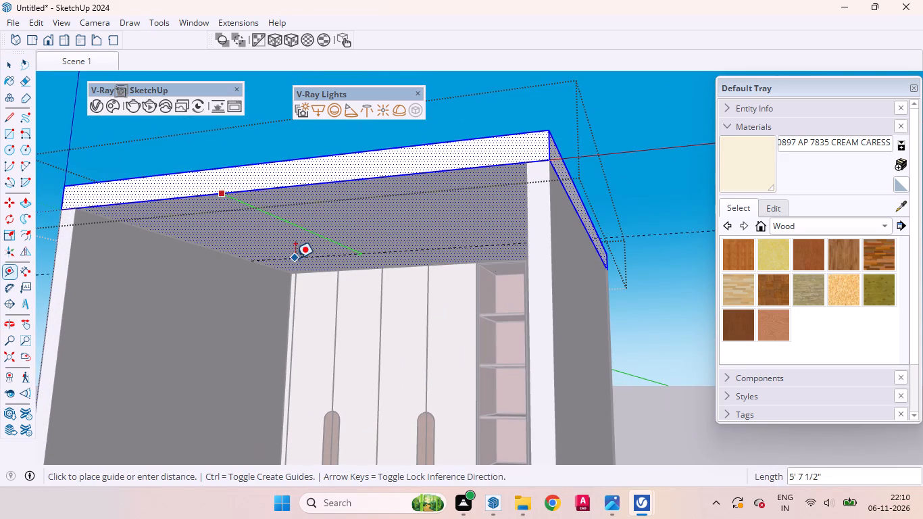
scroll(295, 258, "up", 13)
scroll(299, 268, "down", 2)
scroll(299, 268, "up", 13)
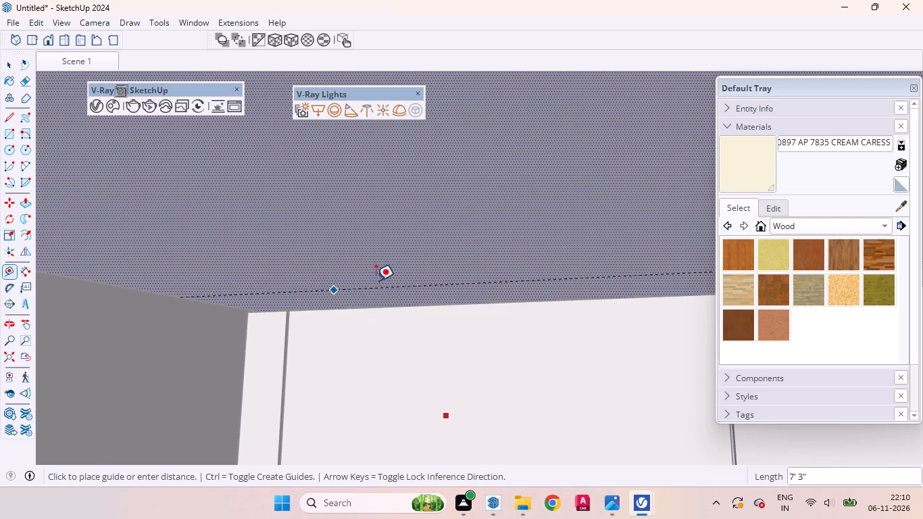
scroll(417, 278, "up", 6)
middle_click_drag(427, 297, 218, 303)
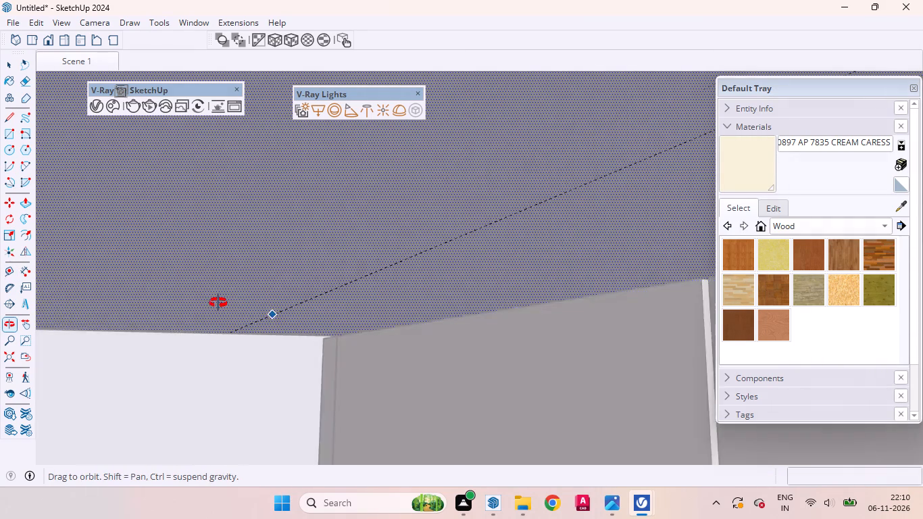
middle_click_drag(218, 303, 183, 303)
scroll(185, 303, "up", 1)
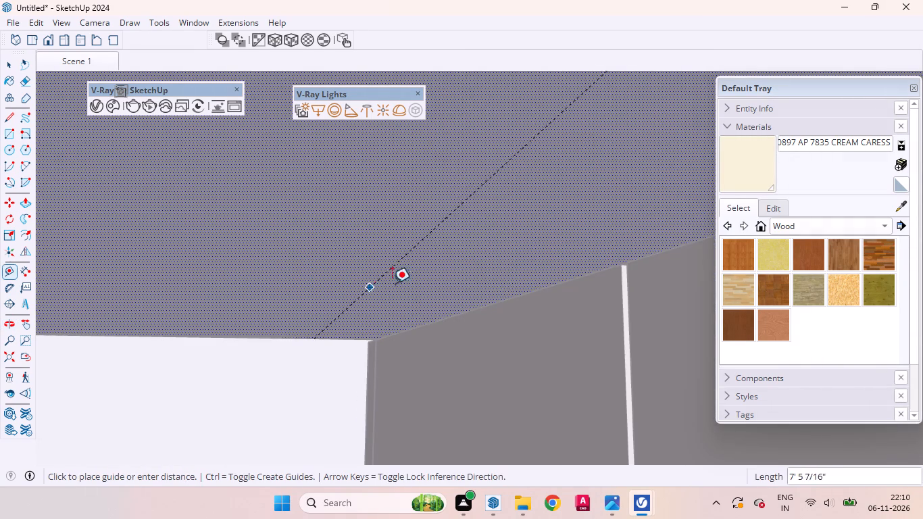
key("Left")
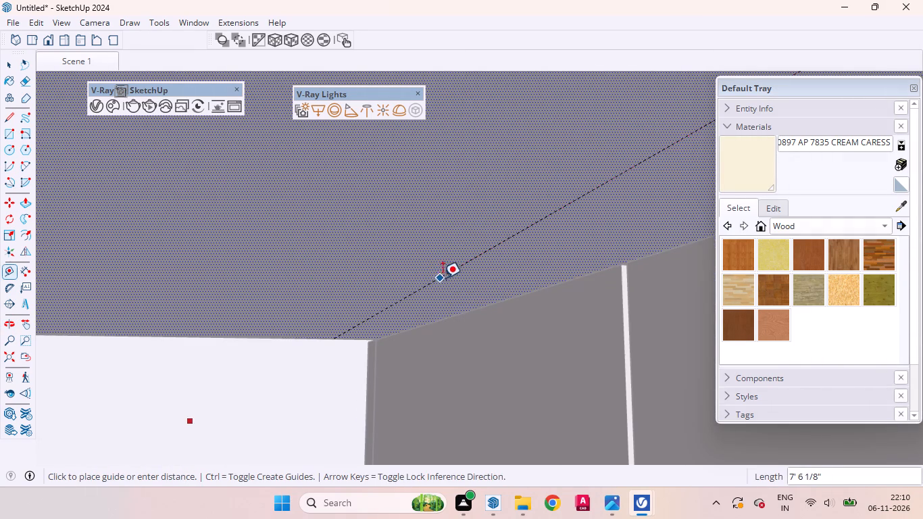
left_click(492, 274)
Place a second parallel guide on the ceiling's underside, offset from the first guide towards the wardrobe front.
middle_click_drag(350, 332, 345, 148)
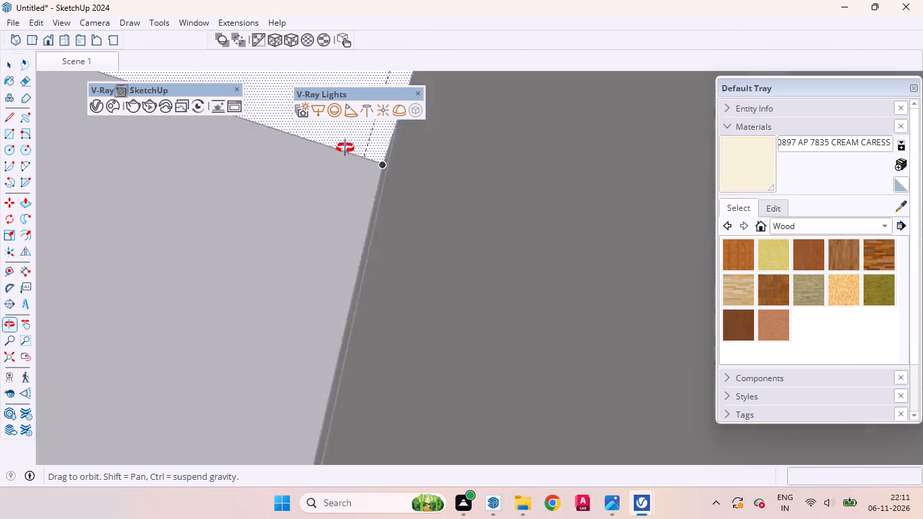
middle_click_drag(345, 148, 355, 243)
scroll(343, 170, "up", 3)
scroll(345, 173, "down", 3)
scroll(345, 174, "up", 6)
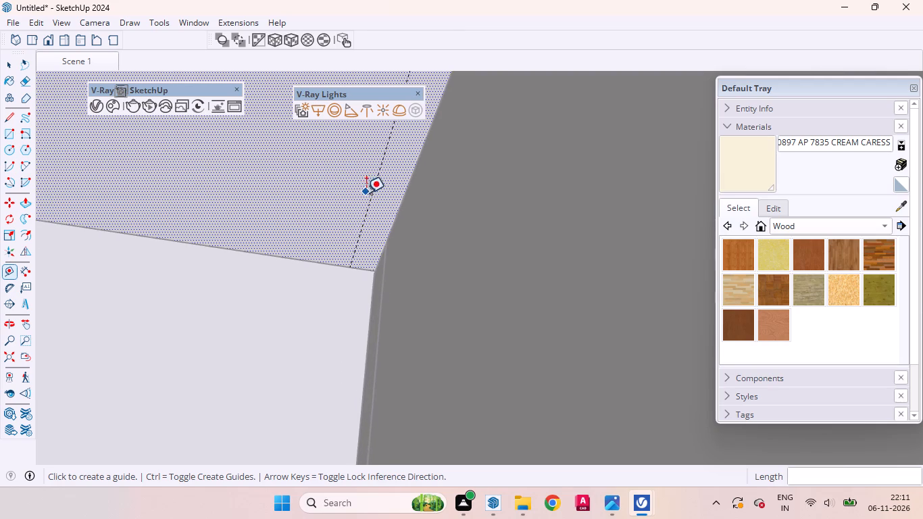
scroll(366, 193, "up", 4)
middle_click_drag(380, 218, 336, 228)
scroll(336, 228, "up", 1)
middle_click_drag(354, 231, 422, 240)
left_click(211, 180)
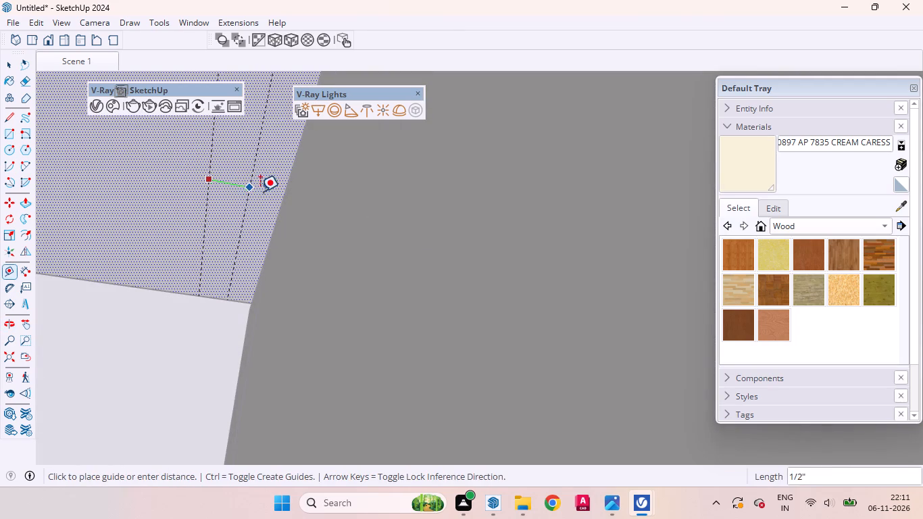
left_click(268, 194)
key("space")
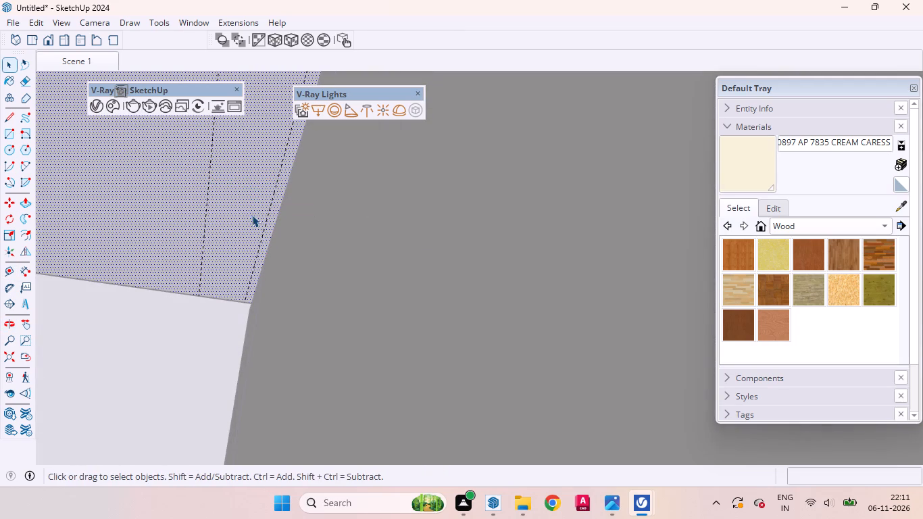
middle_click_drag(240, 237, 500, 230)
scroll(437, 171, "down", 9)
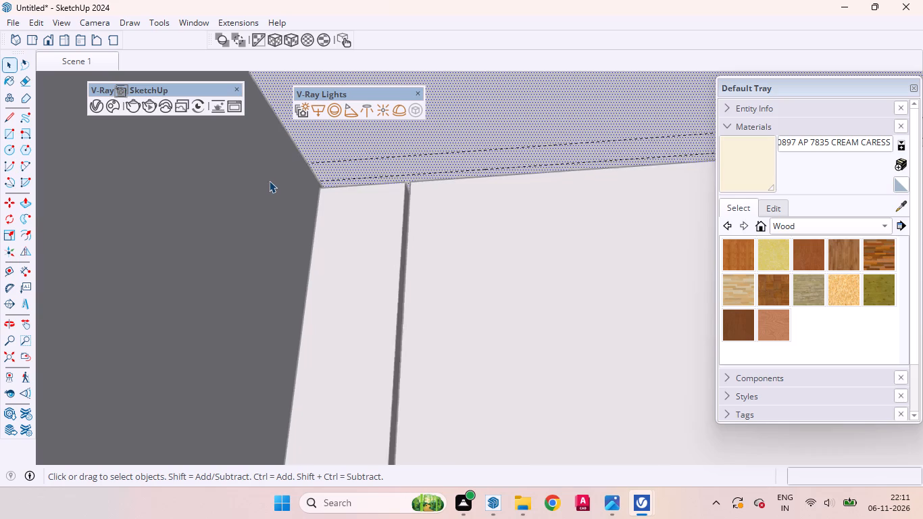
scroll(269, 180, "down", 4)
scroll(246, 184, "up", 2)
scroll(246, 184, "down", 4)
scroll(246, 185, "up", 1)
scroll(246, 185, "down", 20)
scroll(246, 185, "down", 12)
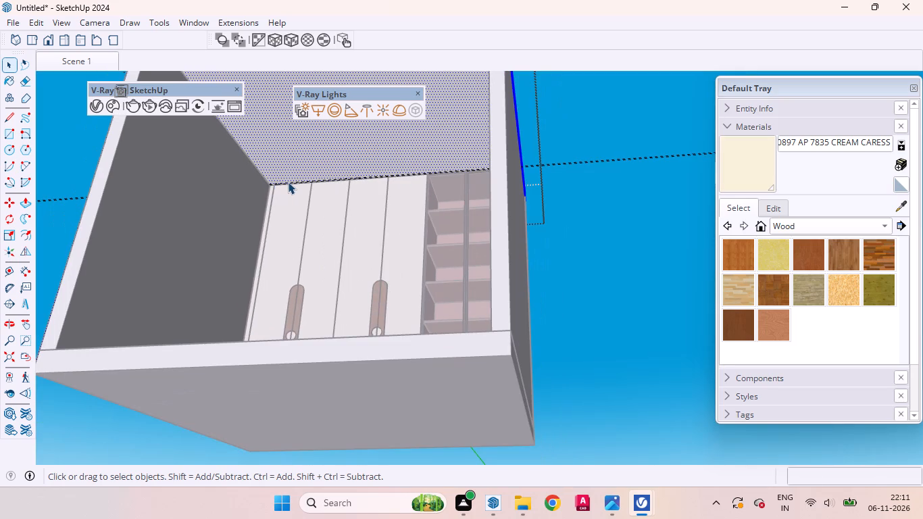
Draw a 9' 3" by about 7' 7 3/8" rectangle on the ceiling's underside, from the wardrobe-side guide at one wall to the opposite front corner.
key("l")
scroll(274, 169, "up", 18)
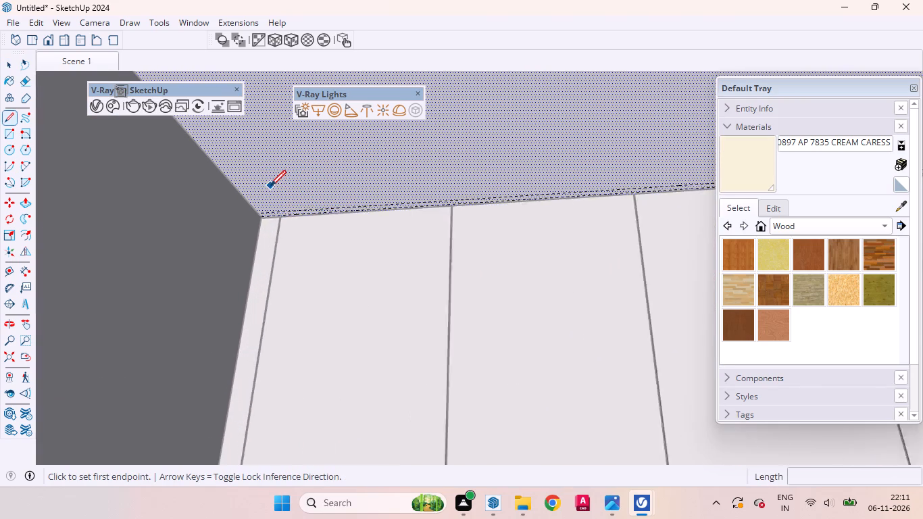
scroll(270, 186, "up", 20)
scroll(270, 186, "up", 5)
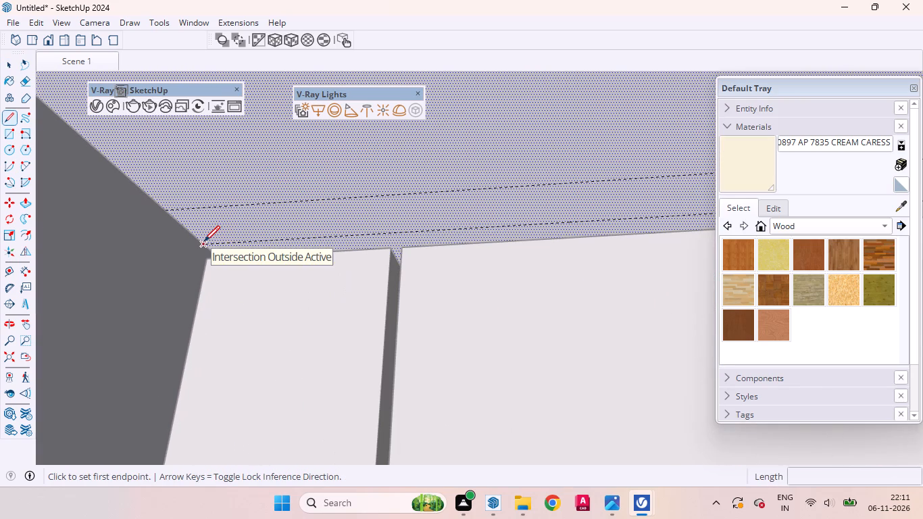
key("r")
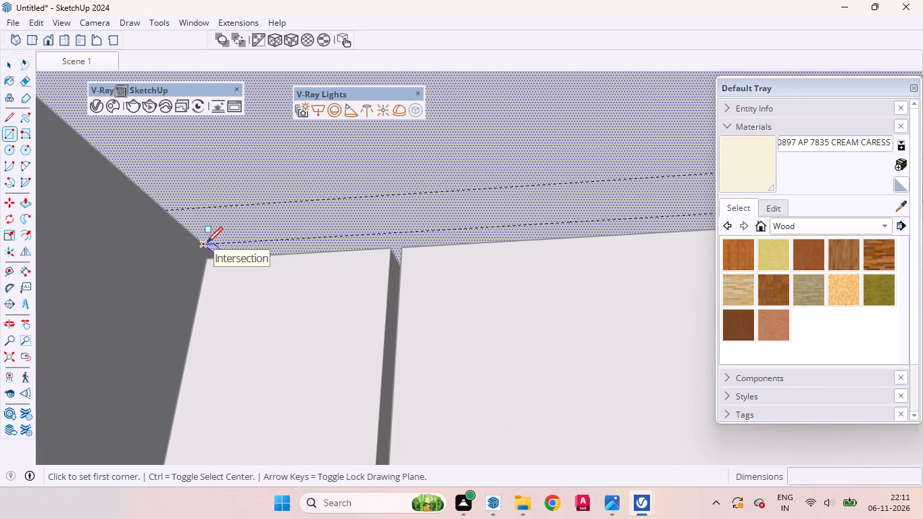
left_click(207, 243)
scroll(270, 237, "down", 3)
scroll(270, 237, "up", 1)
scroll(270, 237, "down", 20)
scroll(270, 237, "down", 9)
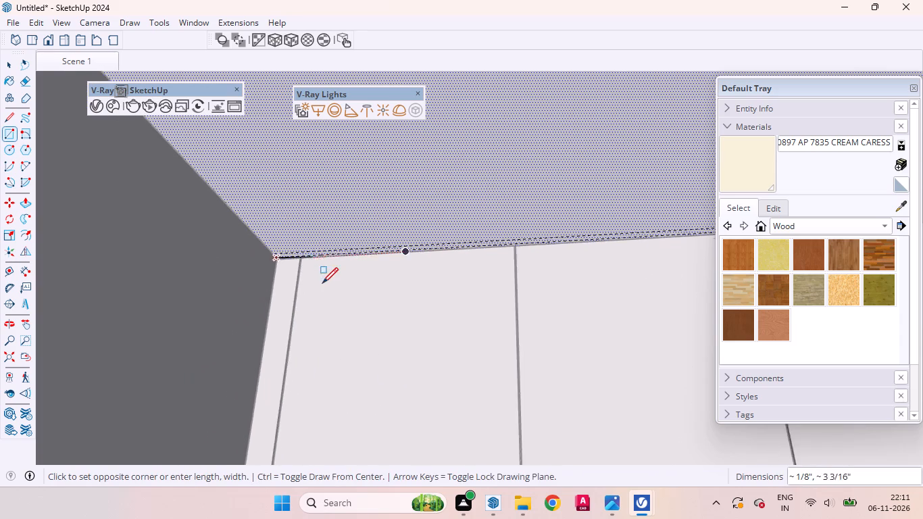
scroll(322, 283, "down", 15)
scroll(516, 157, "up", 13)
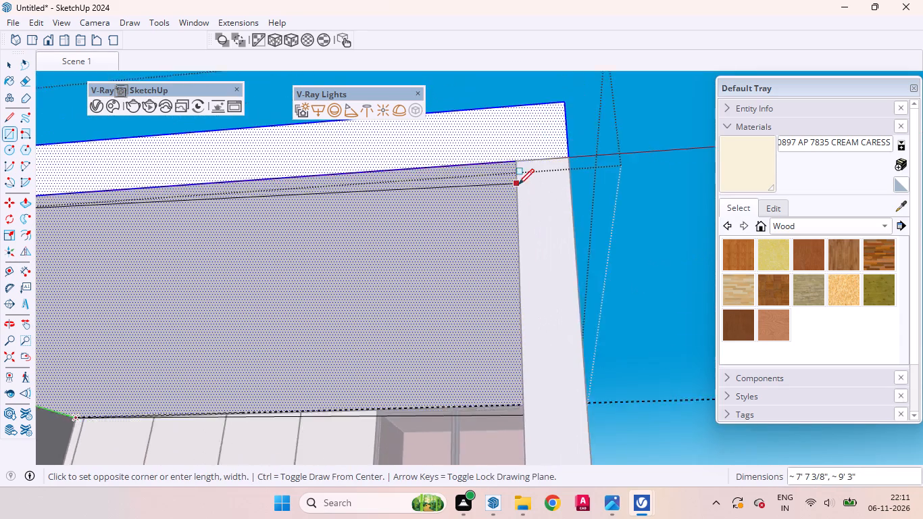
scroll(518, 184, "up", 6)
middle_click_drag(517, 165, 670, 170)
scroll(537, 162, "up", 8)
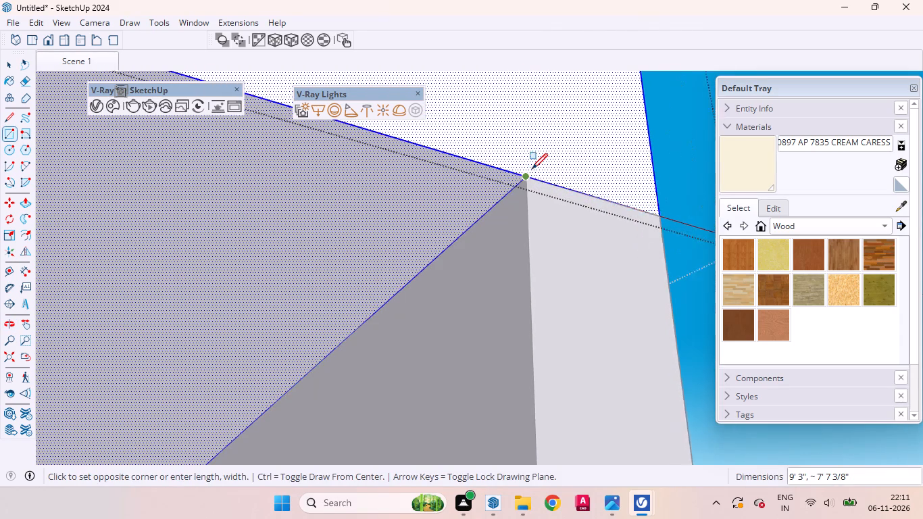
scroll(532, 169, "up", 1)
left_click(526, 177)
key("space")
Offset the outline of the new rectangular face on the ceiling's underside inward by 12".
scroll(459, 236, "down", 8)
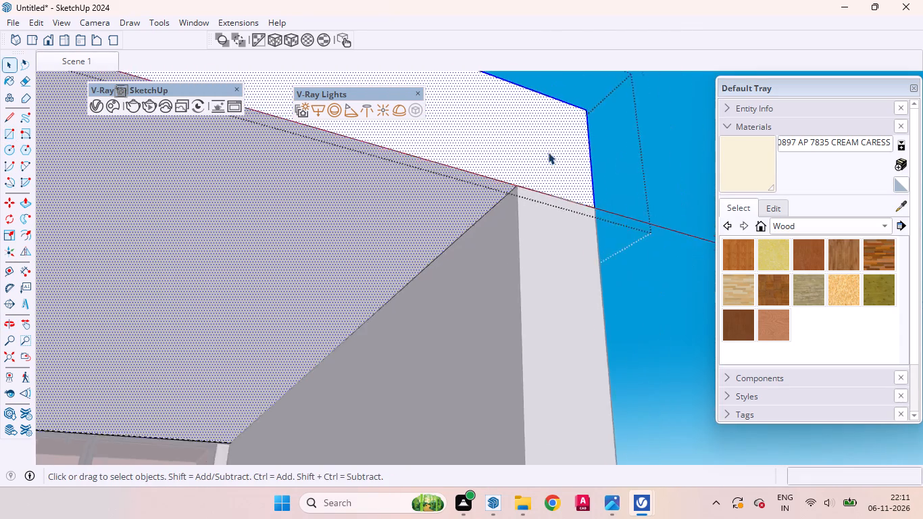
scroll(548, 152, "down", 16)
scroll(301, 280, "up", 20)
scroll(301, 280, "up", 1)
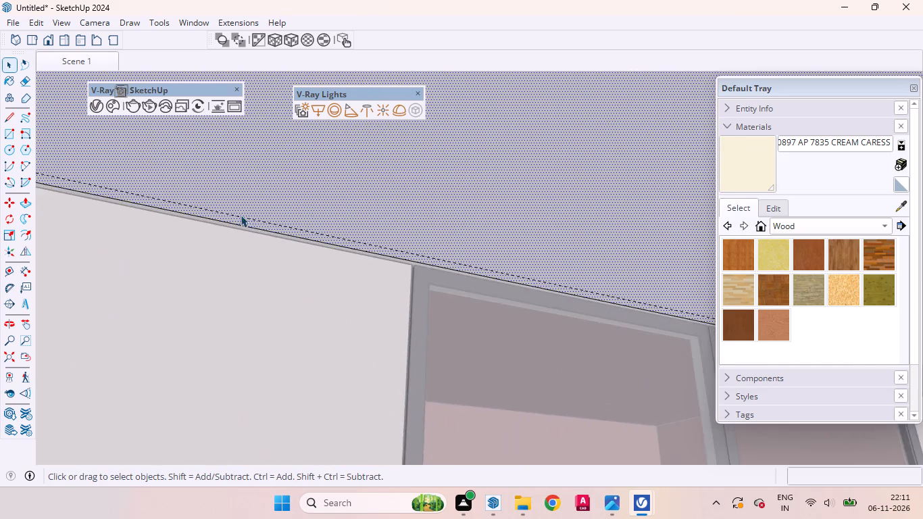
scroll(241, 215, "up", 20)
middle_click_drag(253, 225, 71, 253)
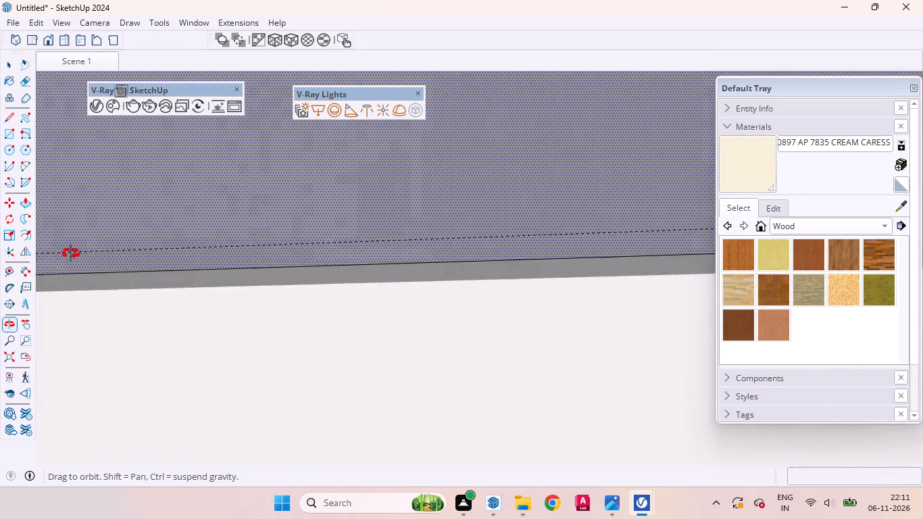
middle_click_drag(71, 253, 47, 230)
scroll(261, 287, "up", 15)
left_click(342, 320)
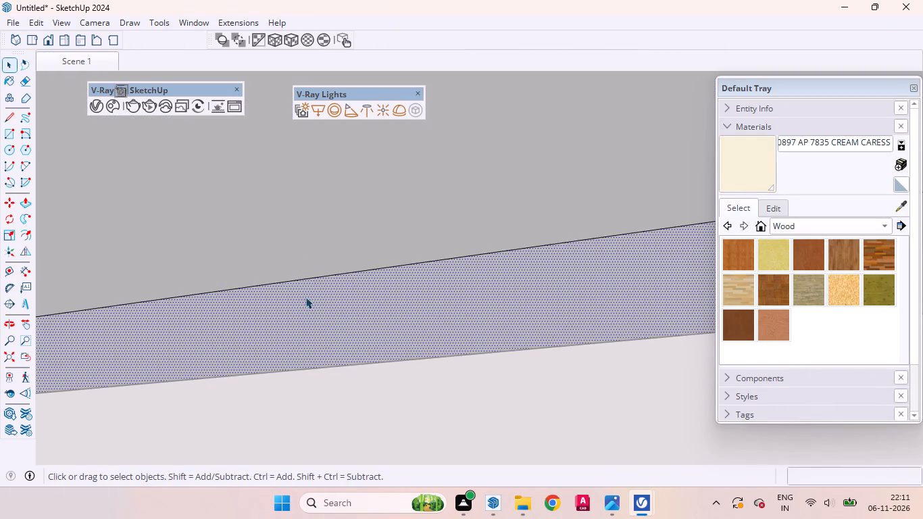
left_click(291, 229)
scroll(485, 270, "down", 18)
scroll(420, 316, "up", 2)
scroll(420, 316, "down", 8)
scroll(465, 296, "up", 1)
scroll(465, 296, "down", 8)
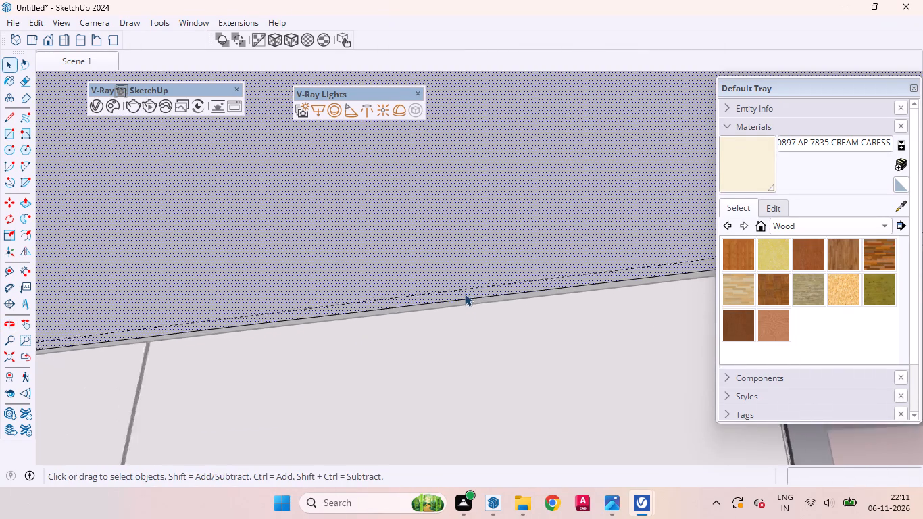
scroll(465, 294, "down", 20)
scroll(465, 294, "down", 8)
middle_click_drag(436, 291, 562, 197)
scroll(555, 197, "up", 1)
scroll(432, 312, "down", 4)
scroll(364, 374, "up", 2)
scroll(355, 381, "down", 7)
scroll(113, 491, "down", 5)
scroll(405, 217, "down", 5)
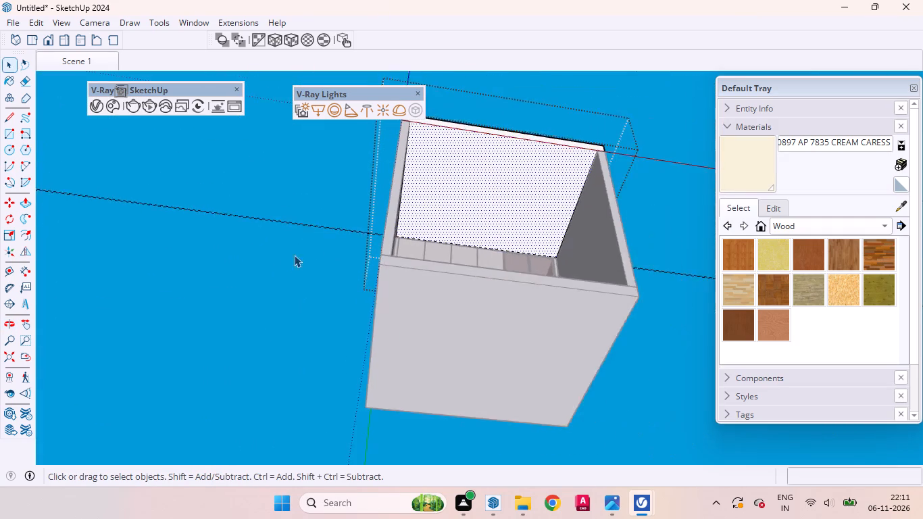
scroll(294, 255, "down", 4)
scroll(501, 162, "up", 13)
scroll(385, 276, "down", 4)
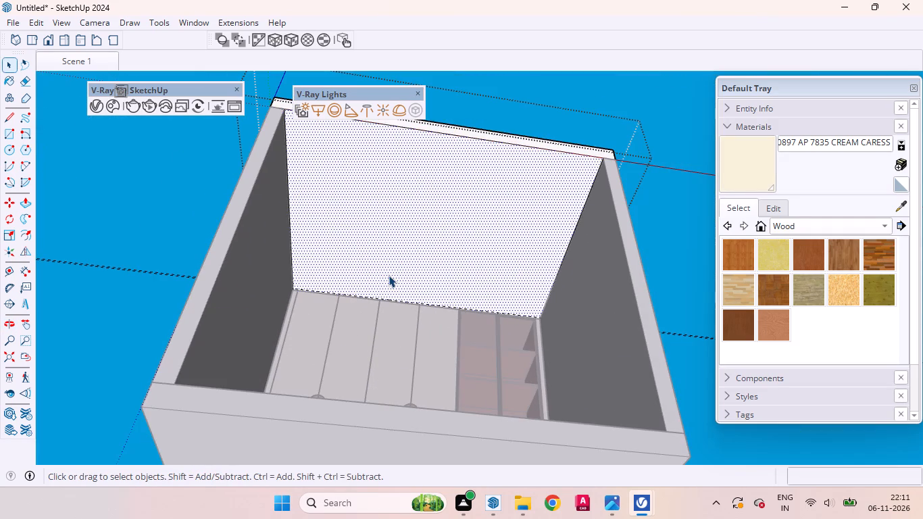
key("f")
left_click(344, 218)
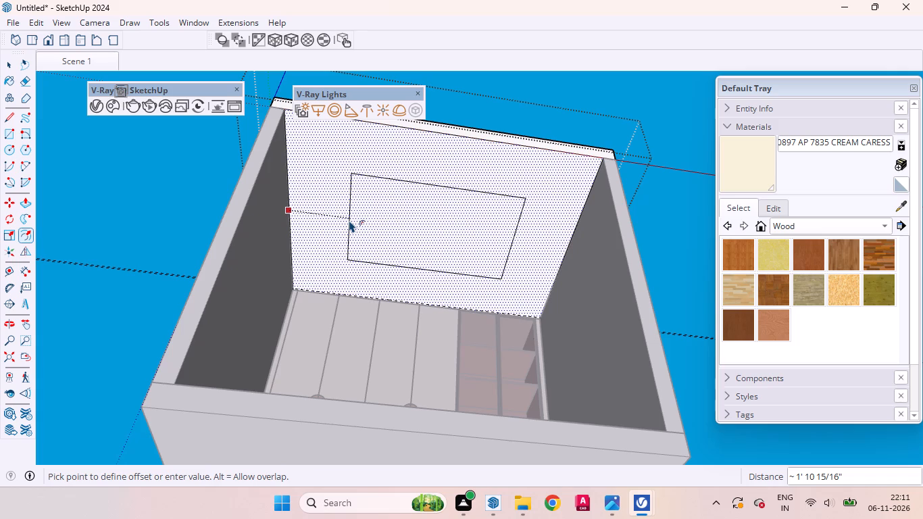
type("12")
key("Return")
key("space")
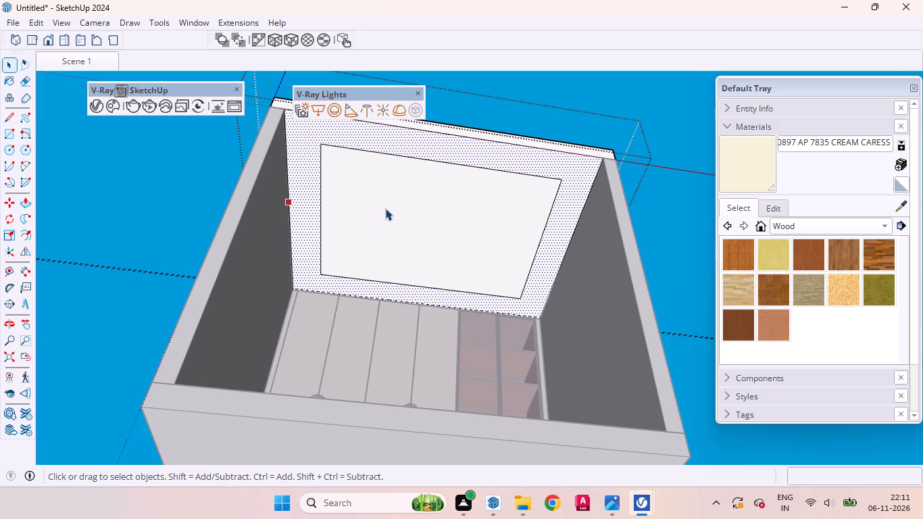
Push the inner rectangle 4" up into the ceiling slab to form a recess.
left_click(427, 209)
key("p")
left_click_drag(427, 209, 428, 209)
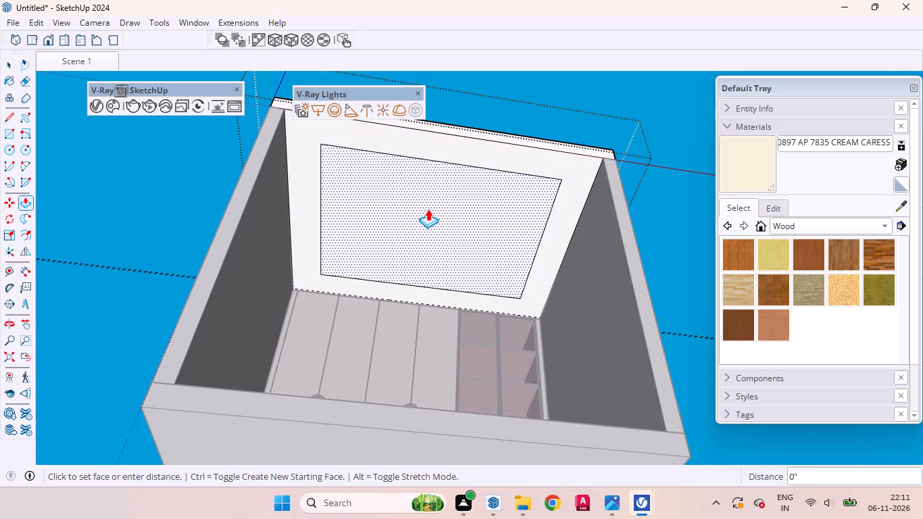
left_click_drag(428, 209, 430, 200)
key("4")
key("Return")
key("space")
Push/Pull the border face around the recess 2" up into the slab as a new starting face, dividing the recess sides.
middle_click_drag(371, 266, 254, 303)
scroll(247, 303, "up", 3)
scroll(251, 298, "down", 1)
scroll(252, 297, "up", 7)
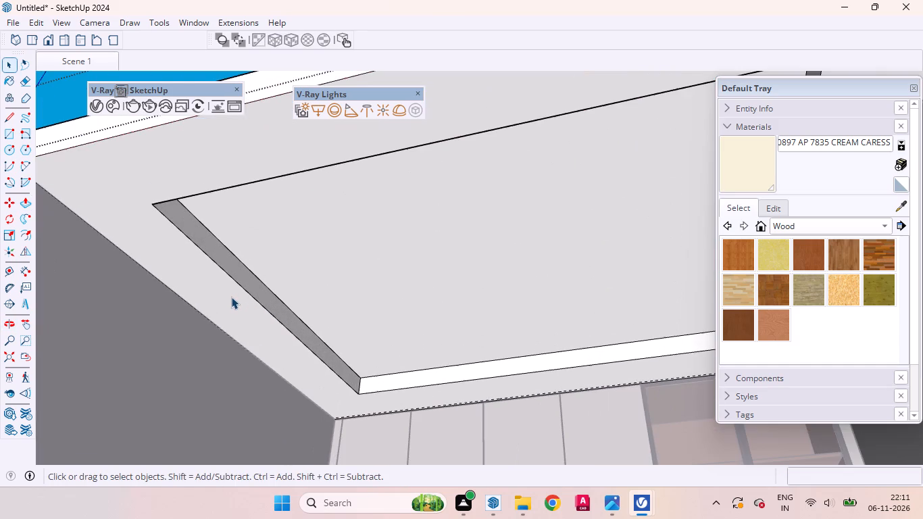
left_click(230, 297)
key("p")
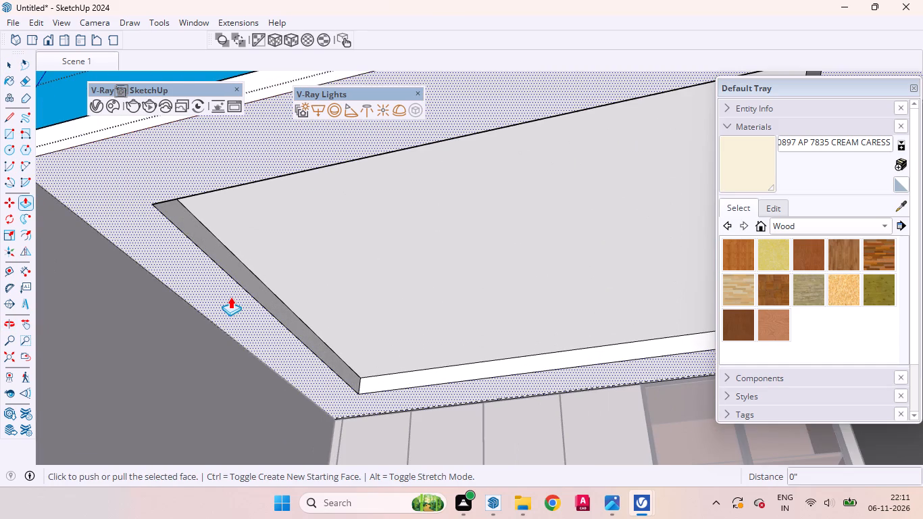
left_click(230, 297)
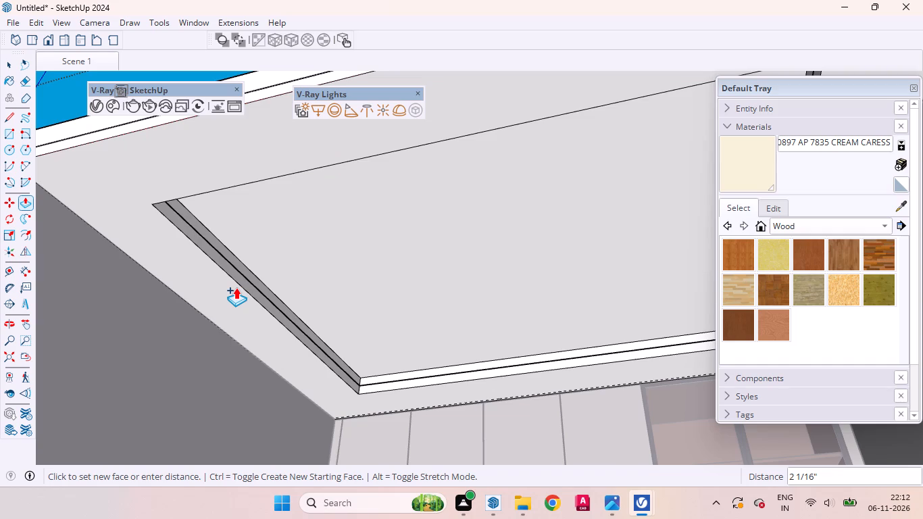
key("2")
key("Return")
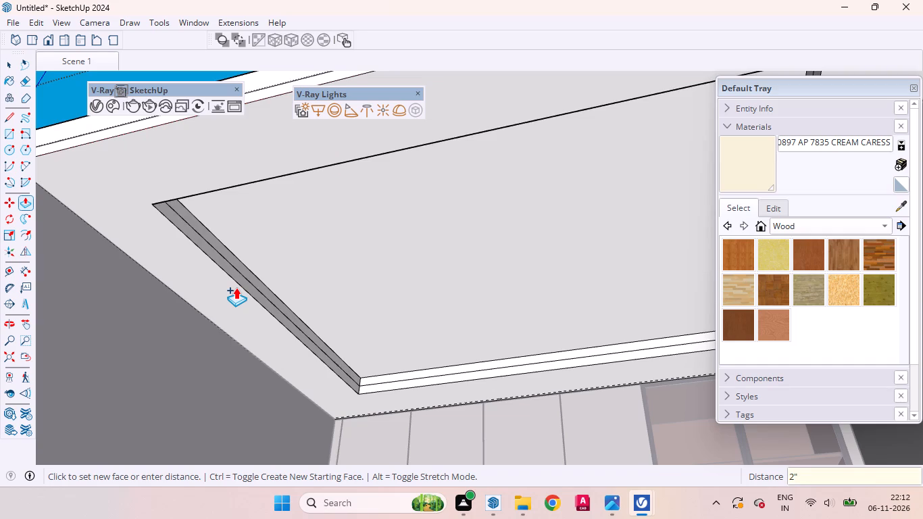
key("space")
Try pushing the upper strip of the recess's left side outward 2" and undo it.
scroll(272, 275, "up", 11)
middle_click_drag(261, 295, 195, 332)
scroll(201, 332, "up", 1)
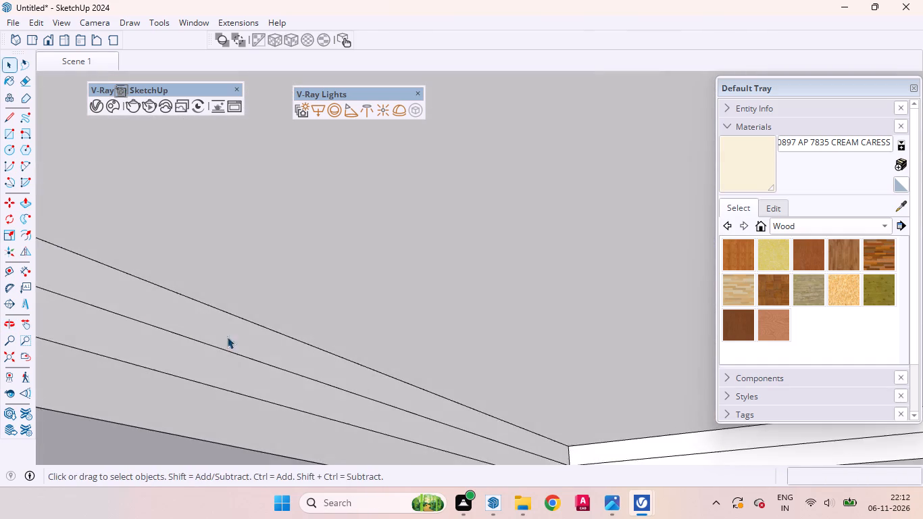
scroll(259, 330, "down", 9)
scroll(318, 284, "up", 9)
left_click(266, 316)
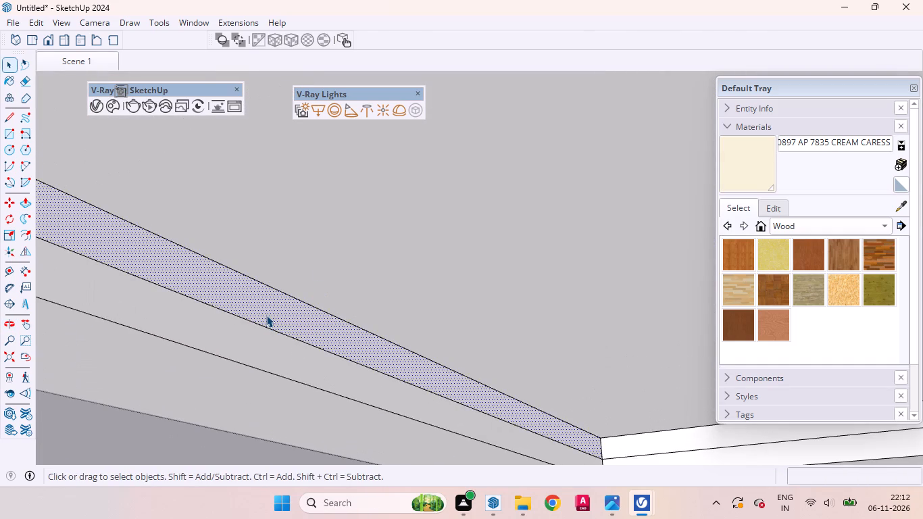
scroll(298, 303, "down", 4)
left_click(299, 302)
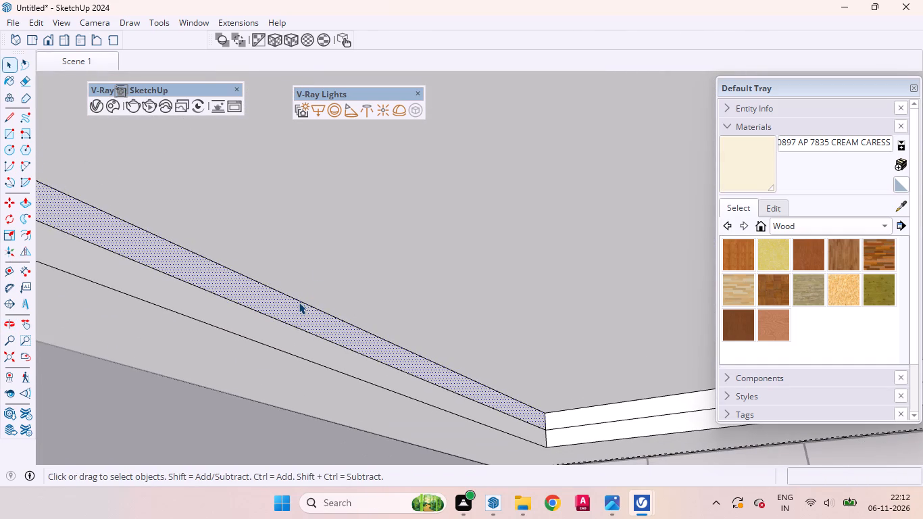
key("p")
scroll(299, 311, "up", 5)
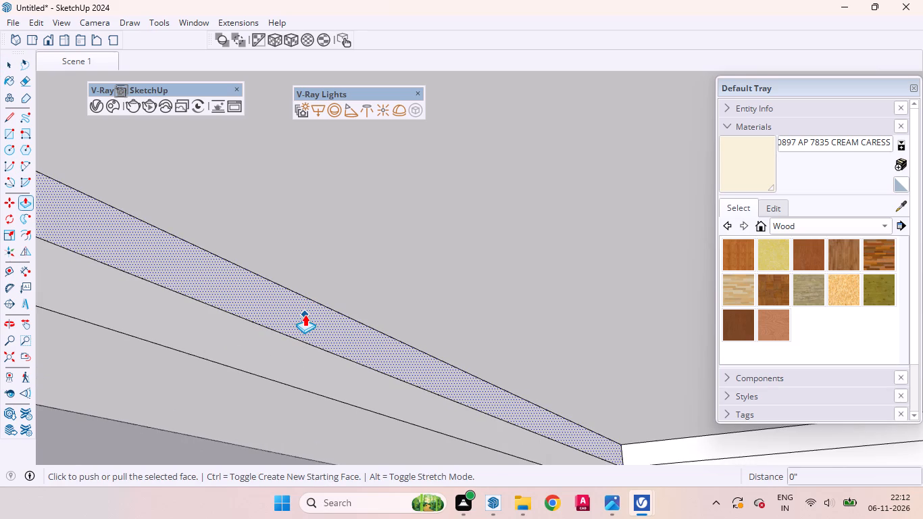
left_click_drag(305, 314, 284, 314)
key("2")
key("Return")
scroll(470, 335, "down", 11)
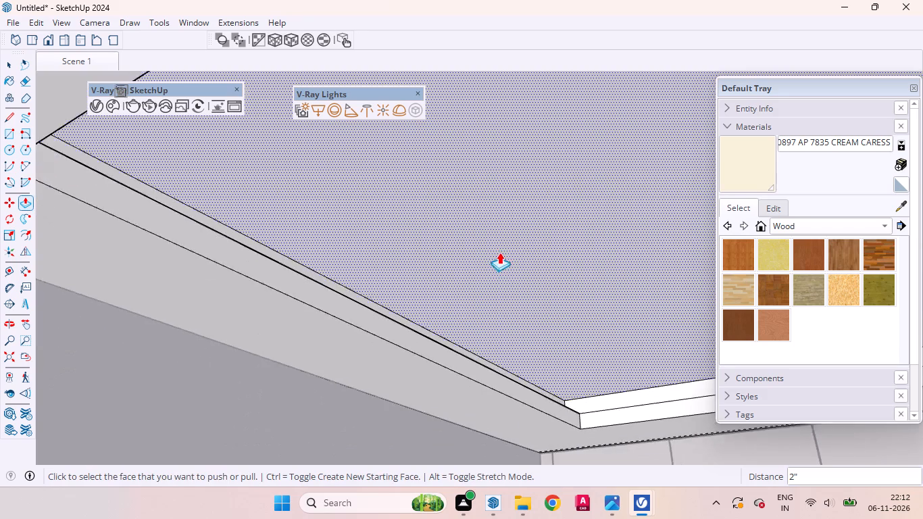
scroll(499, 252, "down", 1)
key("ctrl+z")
Push the upper strip of the recess's left side outward 1" and repeat the push on the wardrobe-side strip.
scroll(455, 299, "down", 2)
scroll(455, 299, "up", 10)
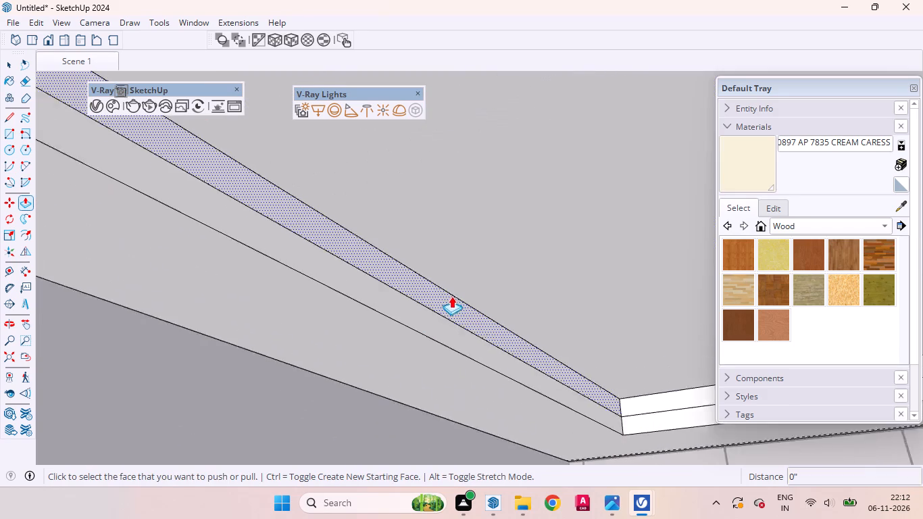
left_click_drag(438, 304, 424, 299)
key("1")
key("Return")
double_click(677, 414)
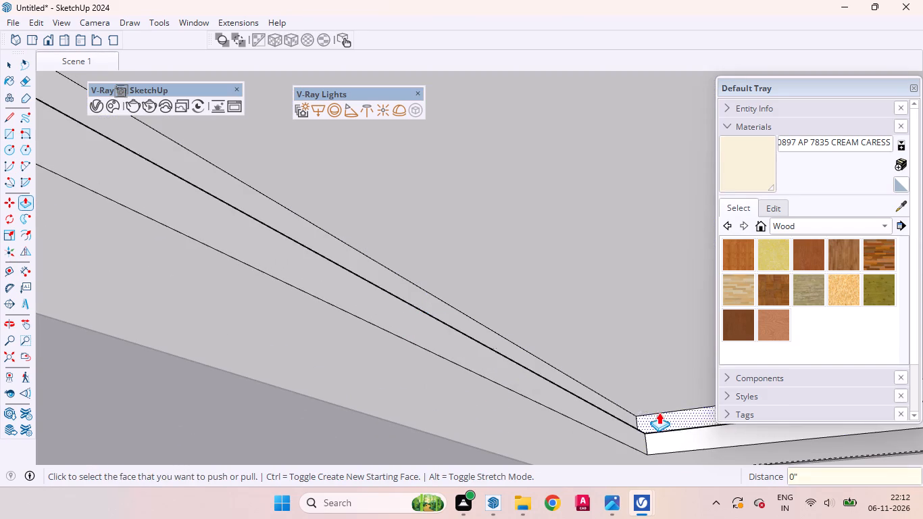
Repeat the 1" outward push on the upper strip of the recess's right side.
scroll(420, 345, "down", 17)
middle_click_drag(419, 312, 535, 325)
scroll(535, 322, "up", 1)
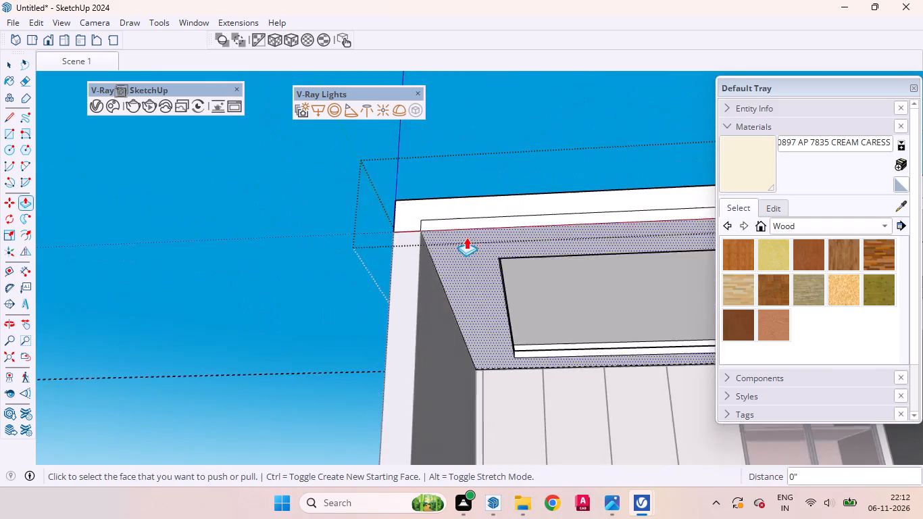
scroll(427, 197, "down", 10)
scroll(591, 238, "up", 15)
middle_click_drag(639, 274, 705, 298)
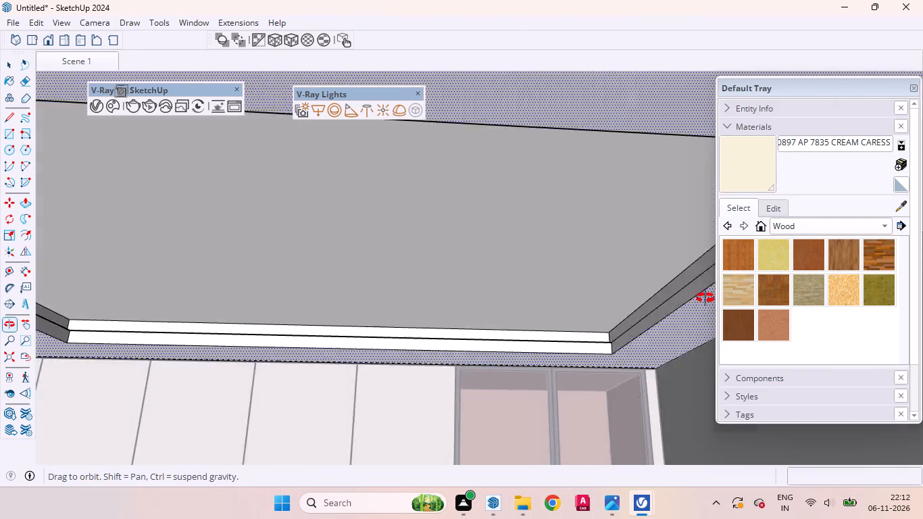
middle_click_drag(705, 298, 709, 299)
scroll(684, 301, "up", 1)
scroll(684, 301, "down", 2)
scroll(684, 301, "up", 8)
double_click(680, 322)
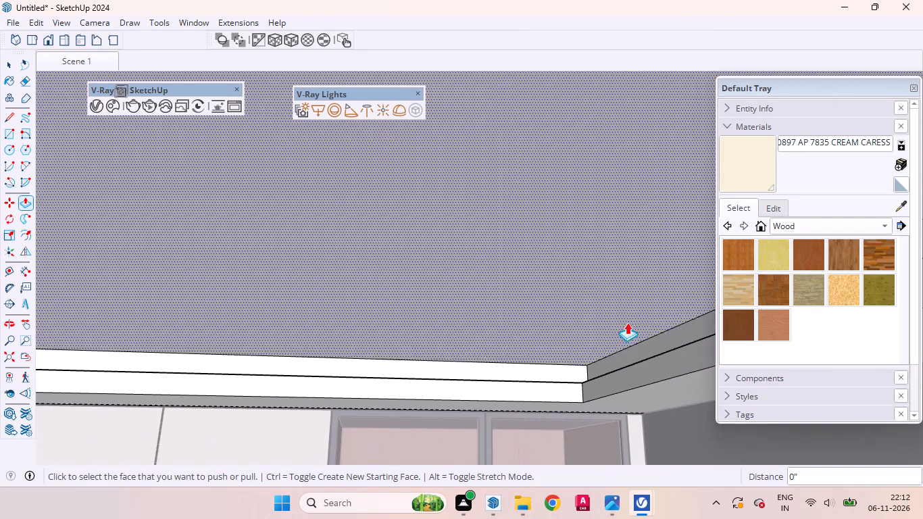
Leave the ceiling group's editing mode and apply Isolate/Reveal to the whole ceiling group.
scroll(595, 304, "down", 8)
scroll(565, 230, "up", 1)
scroll(564, 230, "down", 14)
middle_click_drag(543, 287, 330, 232)
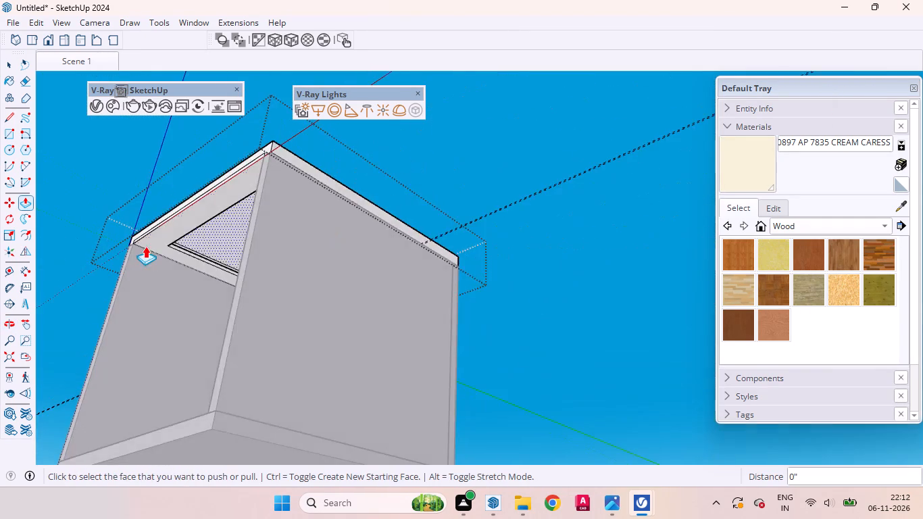
scroll(145, 246, "up", 16)
middle_click_drag(280, 250, 243, 303)
scroll(243, 303, "up", 6)
scroll(367, 167, "down", 20)
scroll(367, 167, "down", 12)
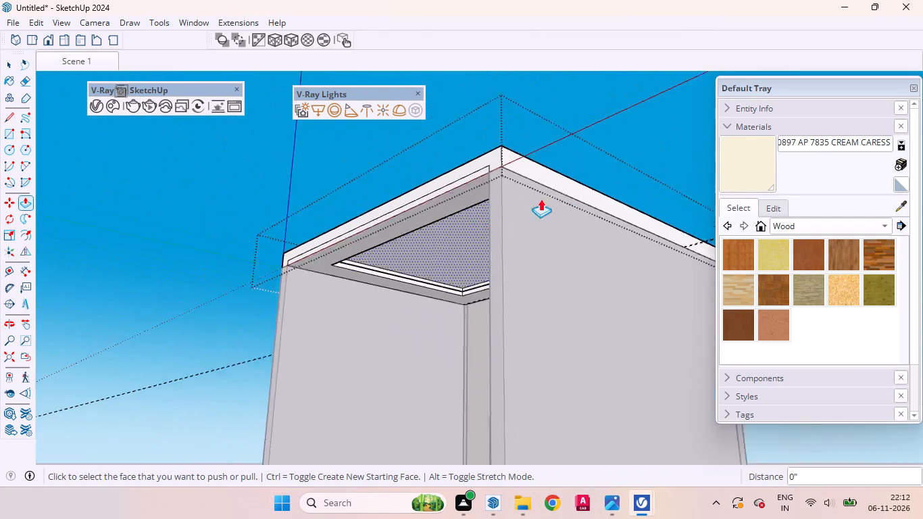
key("space")
left_click(482, 199)
left_click(591, 153)
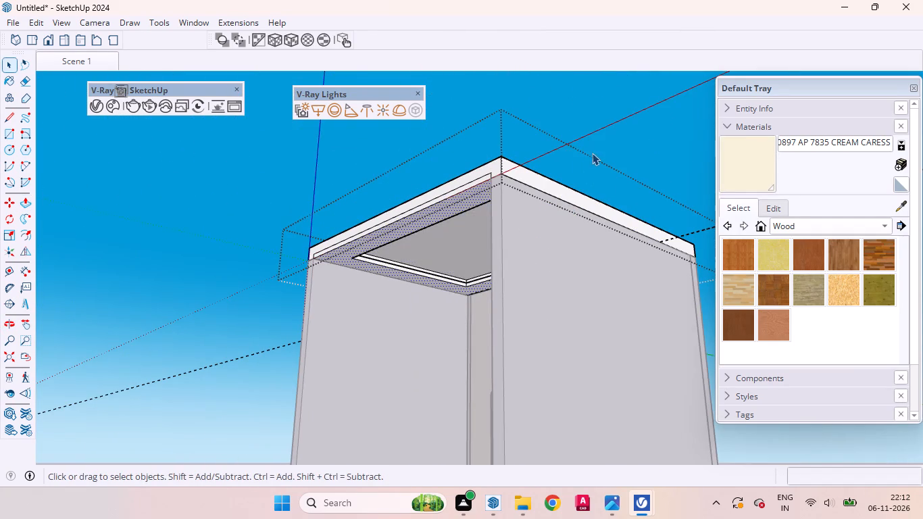
left_click(458, 184)
right_click(458, 184)
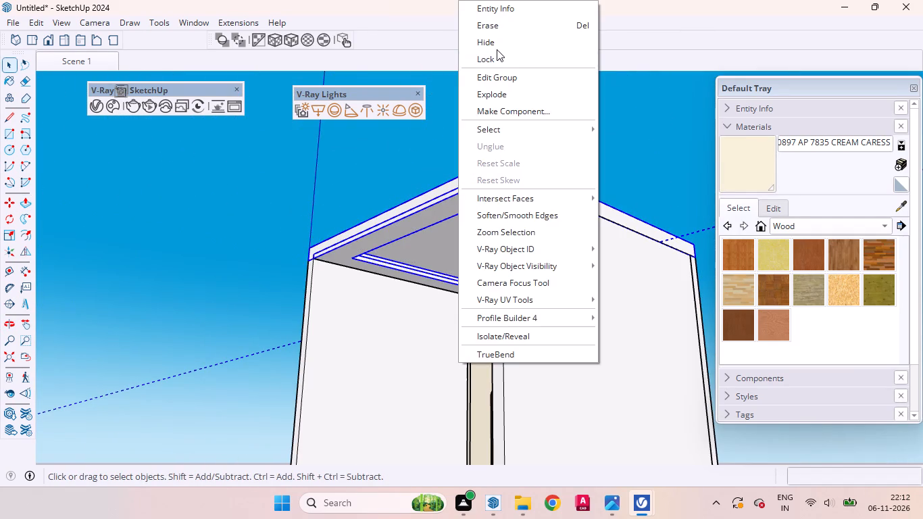
left_click(522, 332)
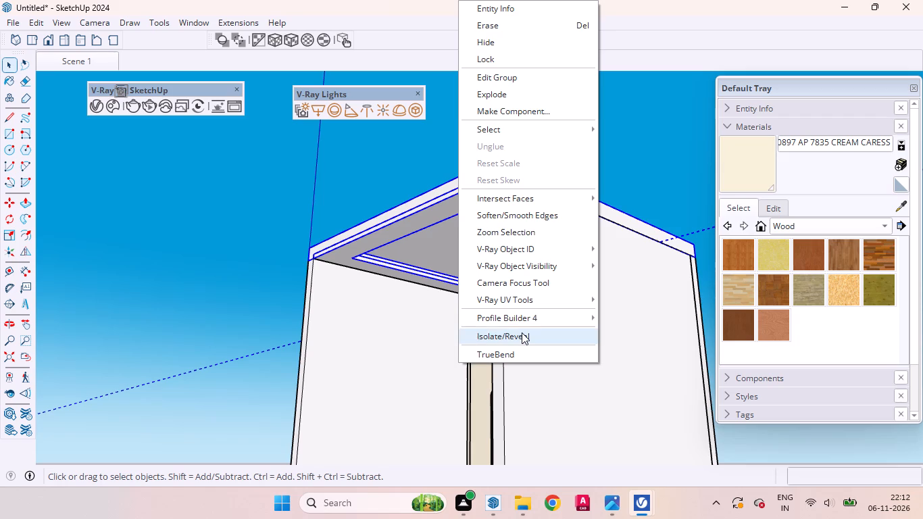
Inside the isolated ceiling group, repeat the 1" outward push on the upper strip of the recess's remaining side.
middle_click_drag(484, 250, 186, 237)
scroll(186, 239, "up", 10)
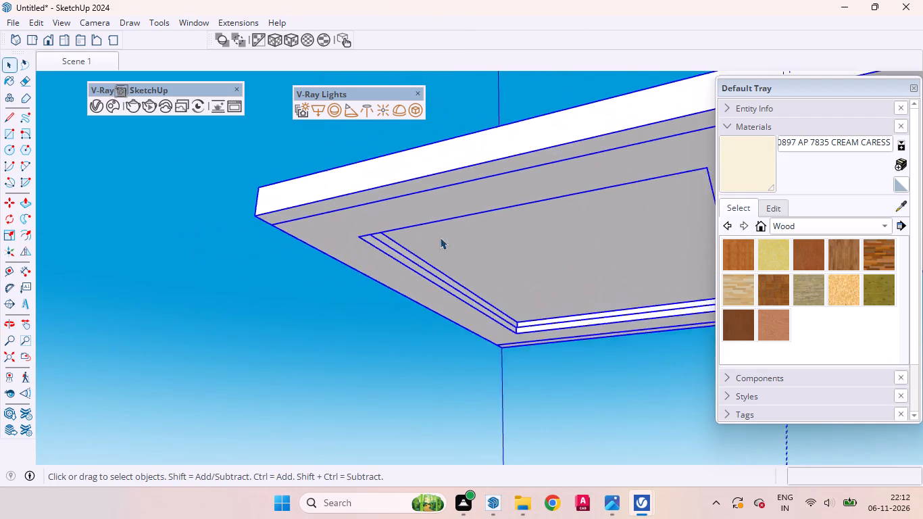
scroll(440, 237, "up", 5)
middle_click_drag(391, 278, 274, 275)
scroll(274, 275, "up", 5)
triple_click(264, 284)
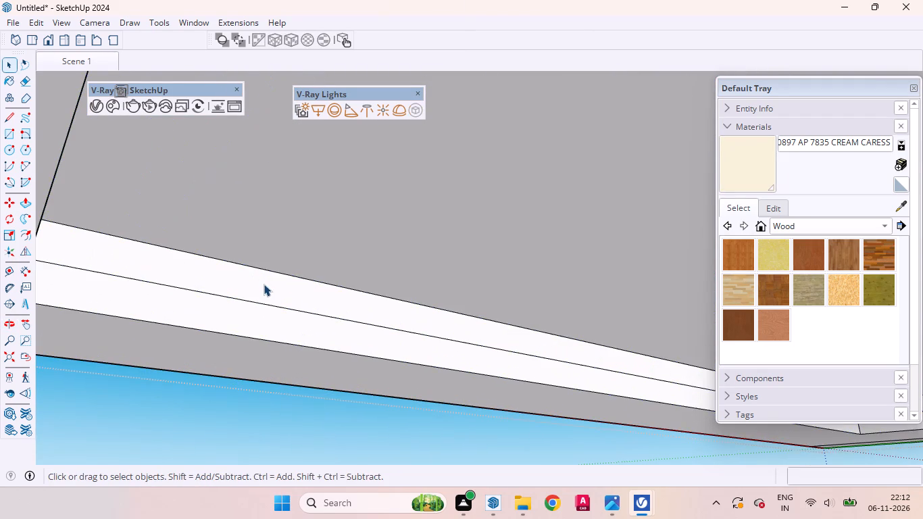
left_click(264, 285)
left_click(273, 288)
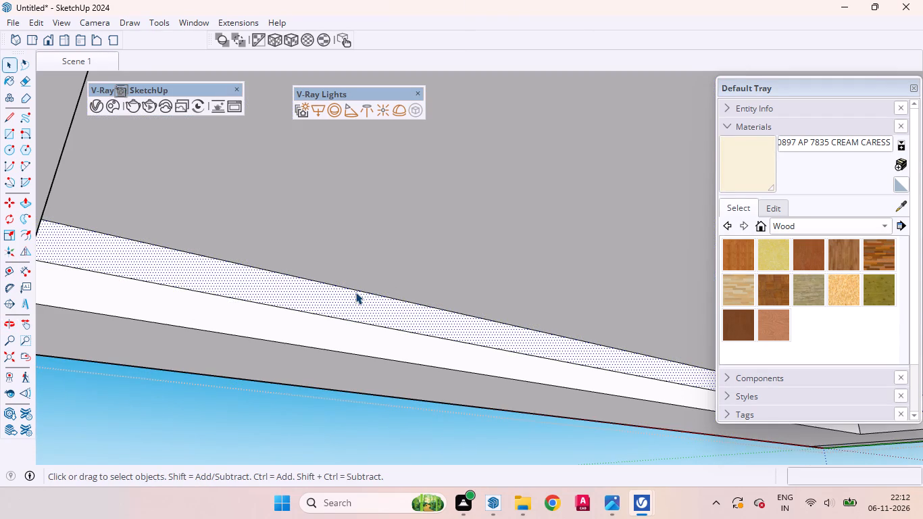
key("p")
double_click(353, 297)
key("space")
Make the Bevel extension's tools available in the workspace.
scroll(380, 323, "down", 4)
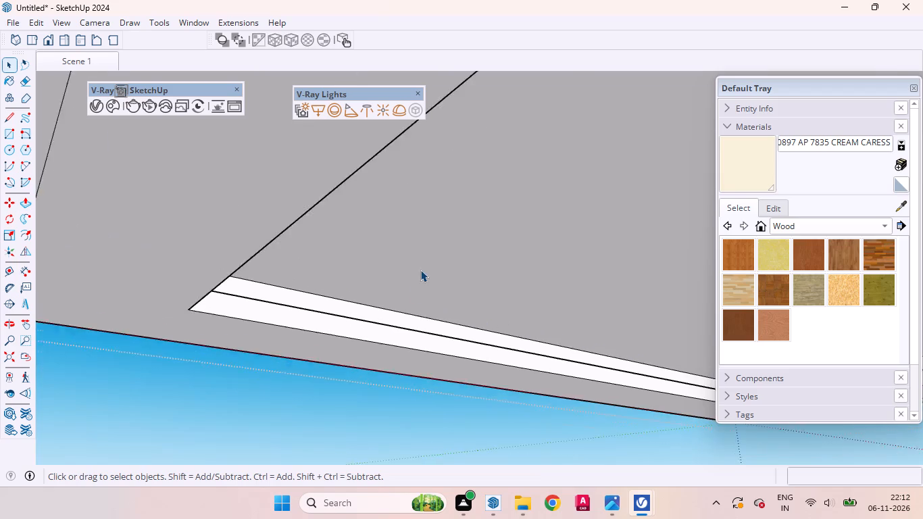
scroll(420, 270, "down", 16)
middle_click_drag(389, 270, 162, 147)
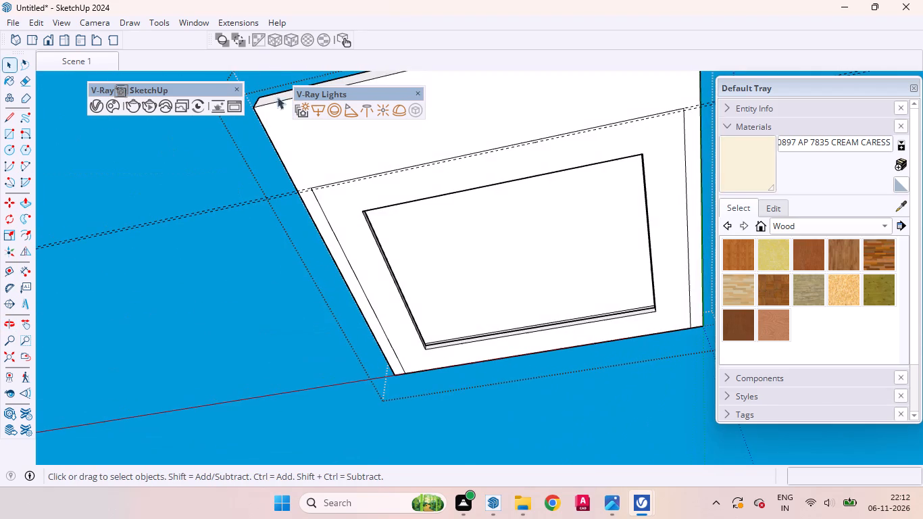
right_click(387, 20)
left_click(424, 56)
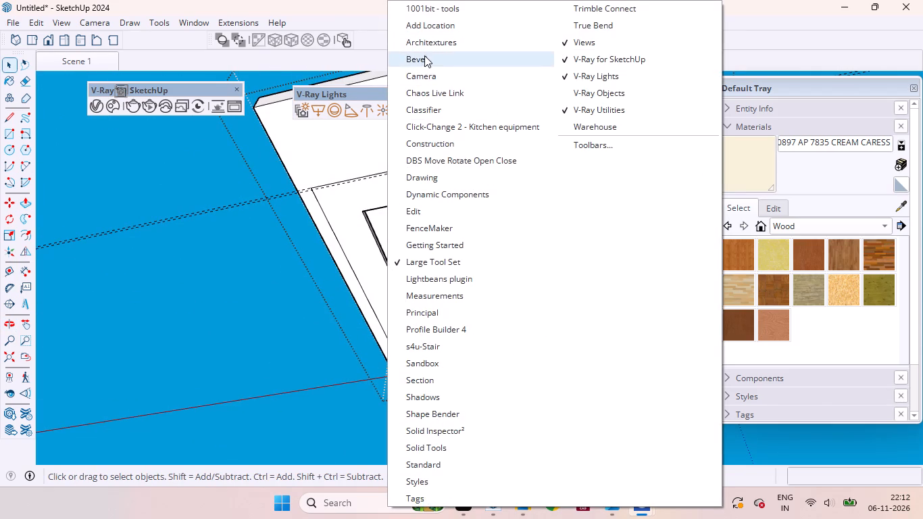
Examine the ceiling recess and the corners of its undercut cove from several angles.
scroll(466, 269, "down", 11)
scroll(420, 297, "up", 7)
scroll(421, 291, "down", 1)
scroll(424, 278, "up", 2)
middle_click_drag(473, 271, 293, 160)
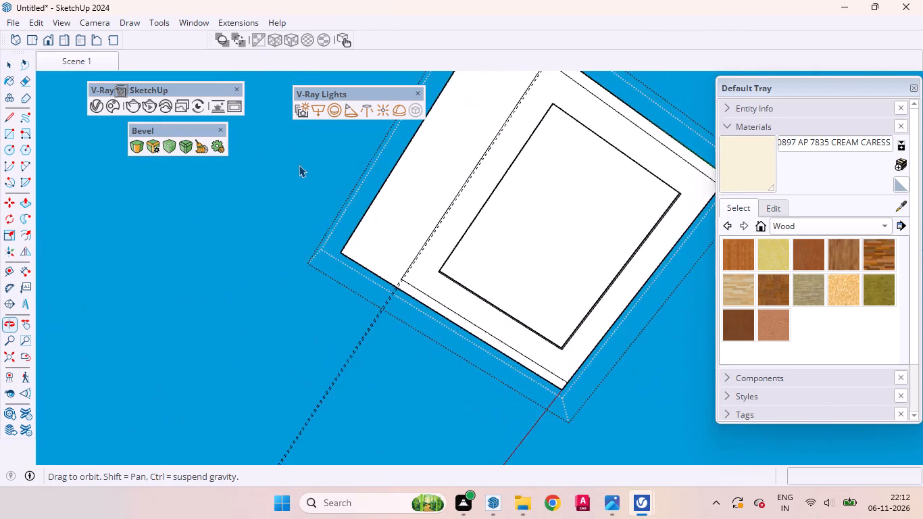
scroll(432, 251, "up", 11)
scroll(395, 323, "down", 1)
scroll(392, 320, "up", 16)
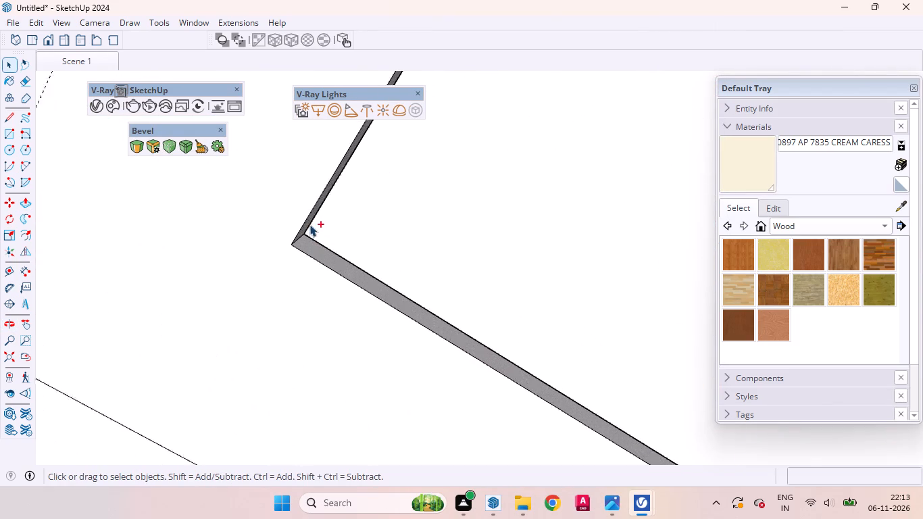
scroll(309, 224, "up", 8)
scroll(299, 262, "down", 20, "ctrl")
scroll(299, 262, "down", 8, "ctrl")
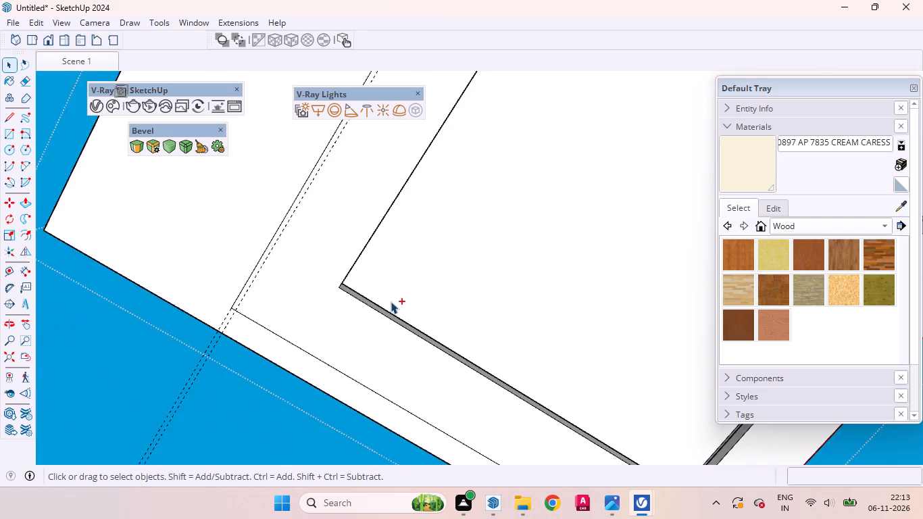
scroll(391, 301, "down", 10, "ctrl")
middle_click_drag(447, 299, 246, 518, "ctrl")
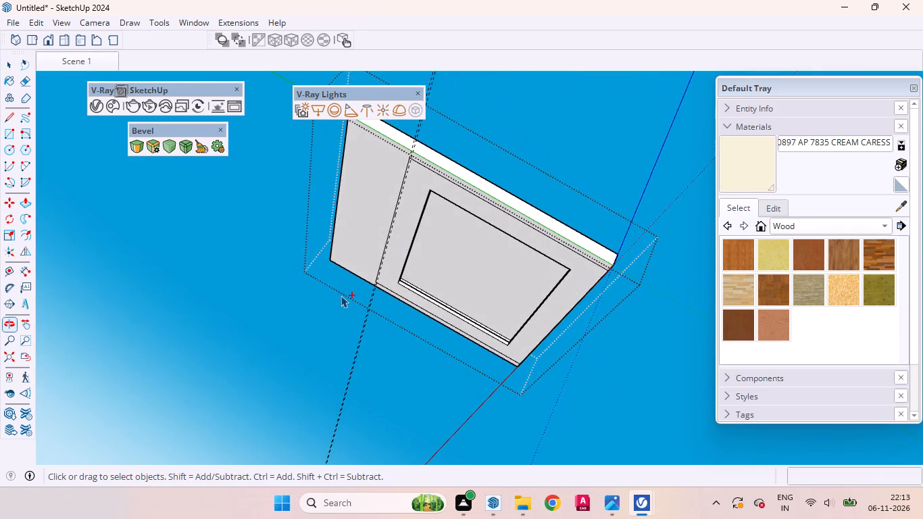
scroll(457, 195, "up", 12, "ctrl")
scroll(330, 253, "down", 5, "ctrl")
scroll(372, 316, "up", 7, "ctrl")
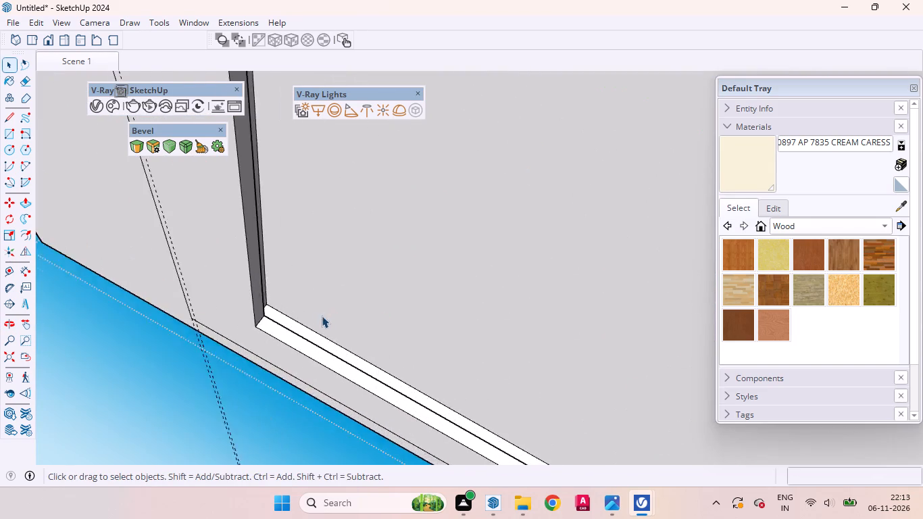
scroll(322, 316, "up", 8, "ctrl")
middle_click_drag(236, 312, 210, 308)
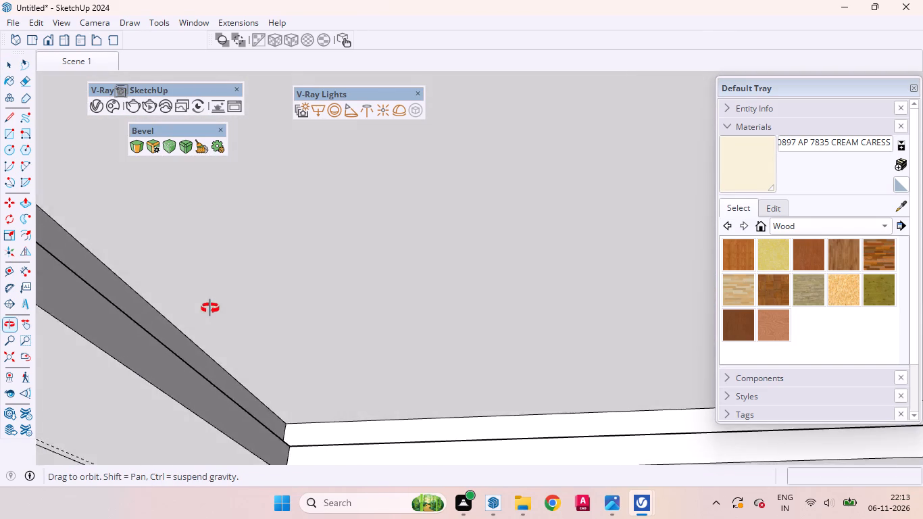
scroll(291, 290, "down", 20)
middle_click_drag(391, 307, 435, 324)
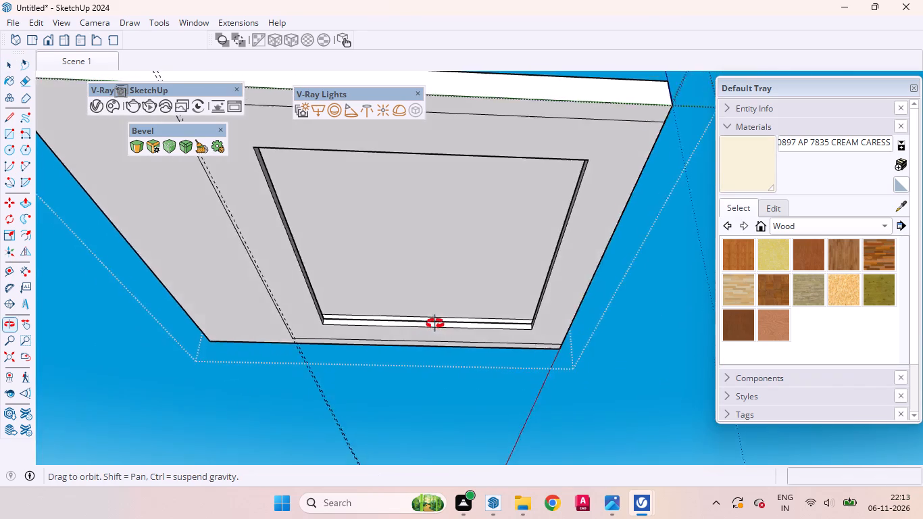
middle_click_drag(435, 324, 512, 261)
scroll(430, 282, "down", 4)
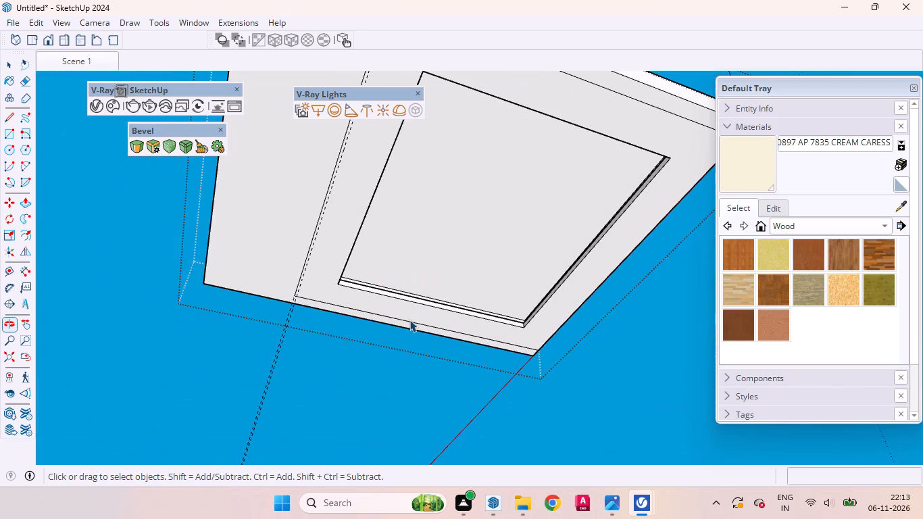
scroll(305, 328, "down", 5)
scroll(414, 244, "up", 4)
middle_click_drag(405, 268, 368, 299)
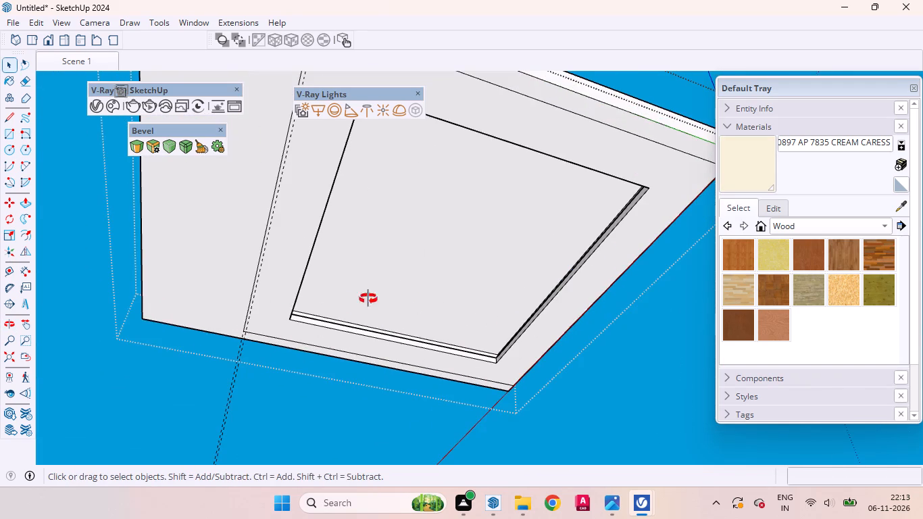
middle_click_drag(368, 299, 289, 344)
scroll(380, 307, "up", 5)
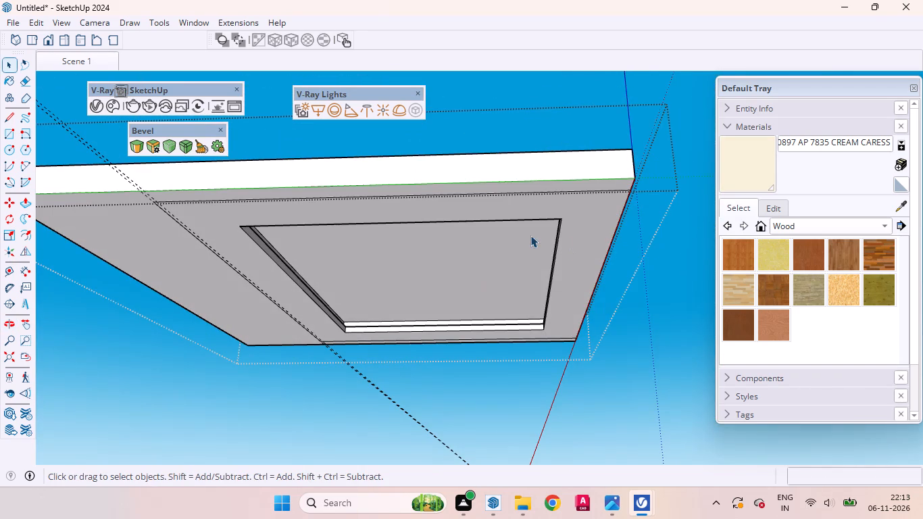
Draw a V-Ray Rectangle Light over the undercut cove's ledge along one side of the recess, from corner to corner.
left_click(316, 108)
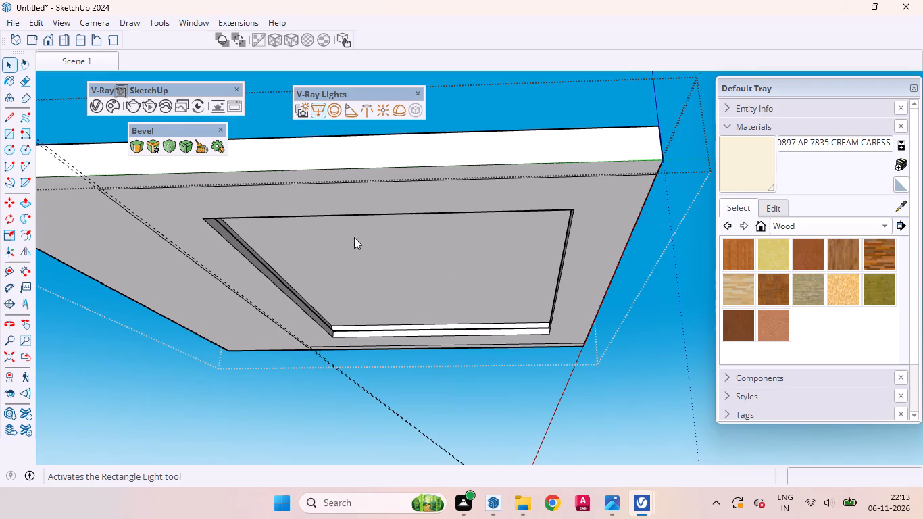
scroll(376, 282, "up", 7)
key("space")
scroll(361, 311, "up", 3)
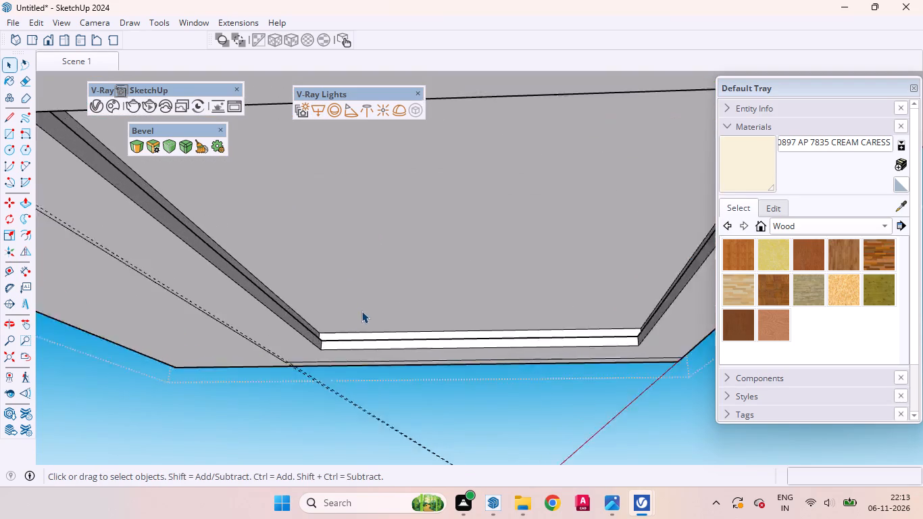
scroll(361, 311, "up", 6)
middle_click_drag(347, 353, 347, 376)
scroll(309, 361, "up", 4)
scroll(309, 361, "down", 1)
scroll(309, 361, "up", 11)
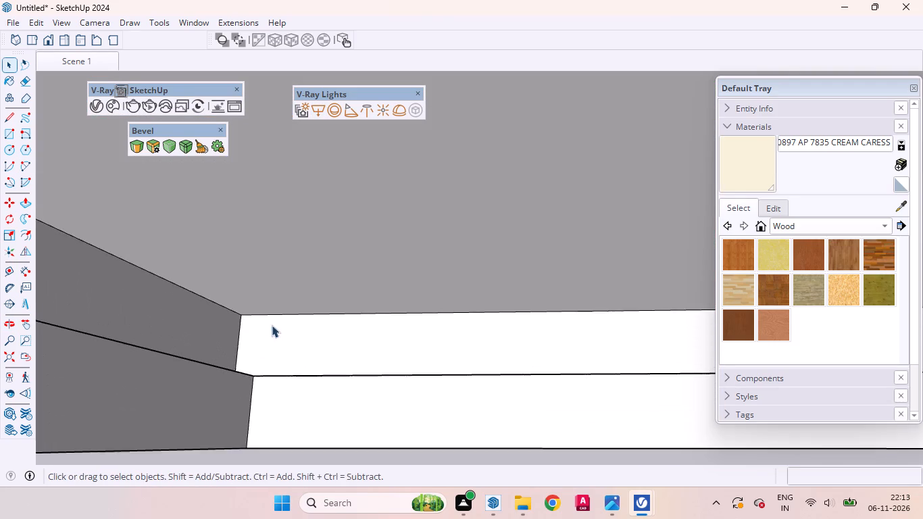
scroll(272, 325, "up", 5)
middle_click_drag(237, 374, 224, 431)
scroll(234, 393, "up", 5)
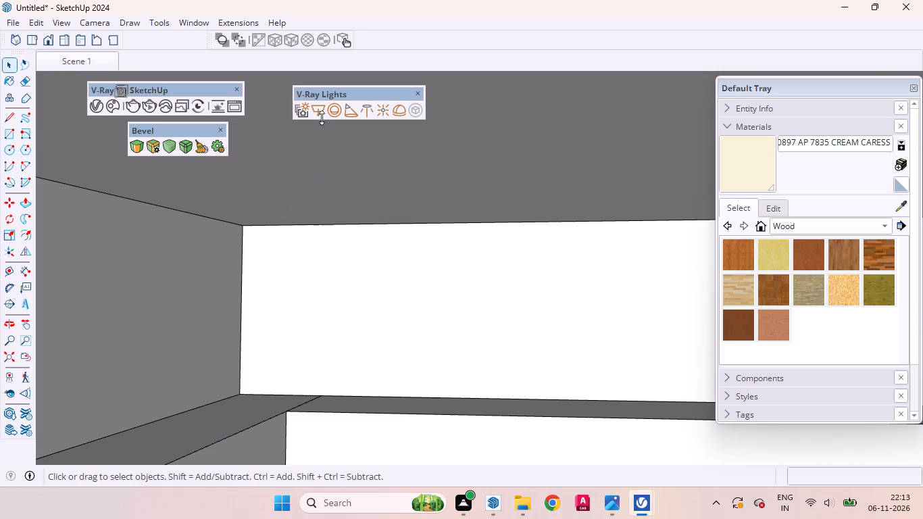
left_click(319, 111)
left_click(247, 392)
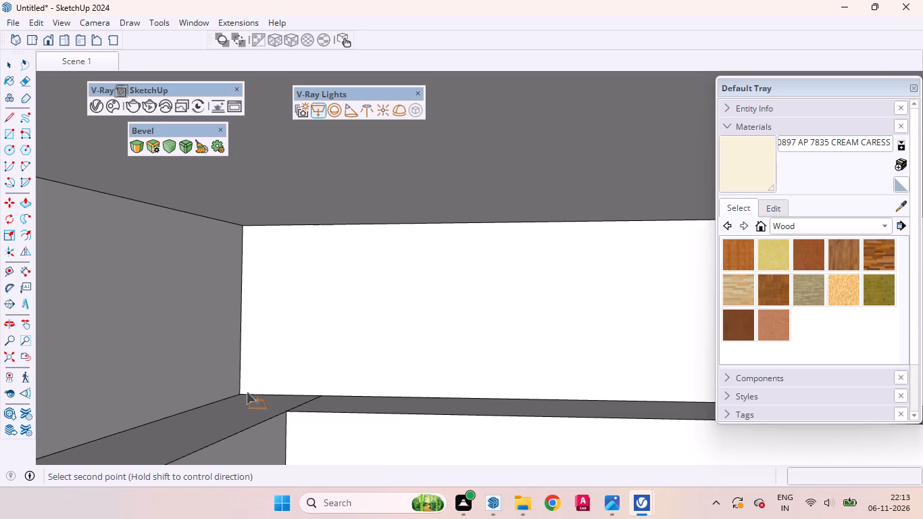
scroll(409, 376, "down", 11)
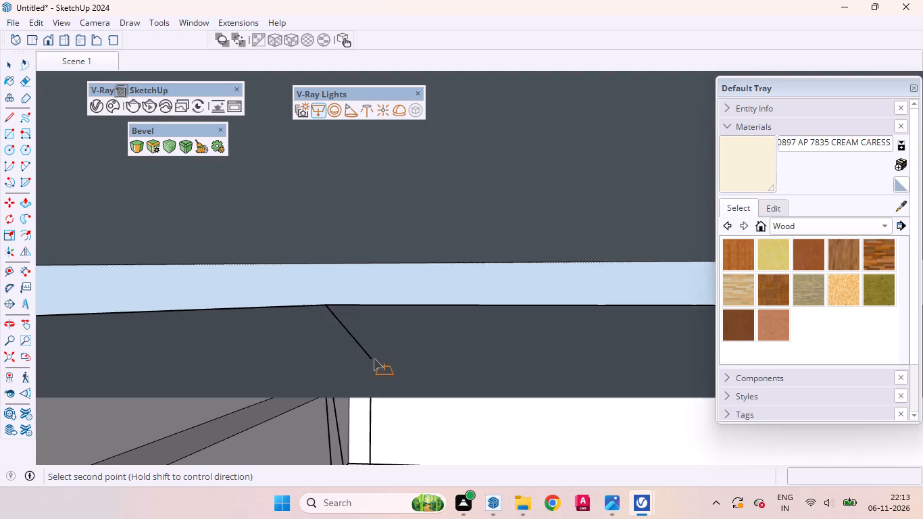
scroll(374, 358, "down", 19)
scroll(376, 327, "up", 1)
scroll(376, 321, "down", 16)
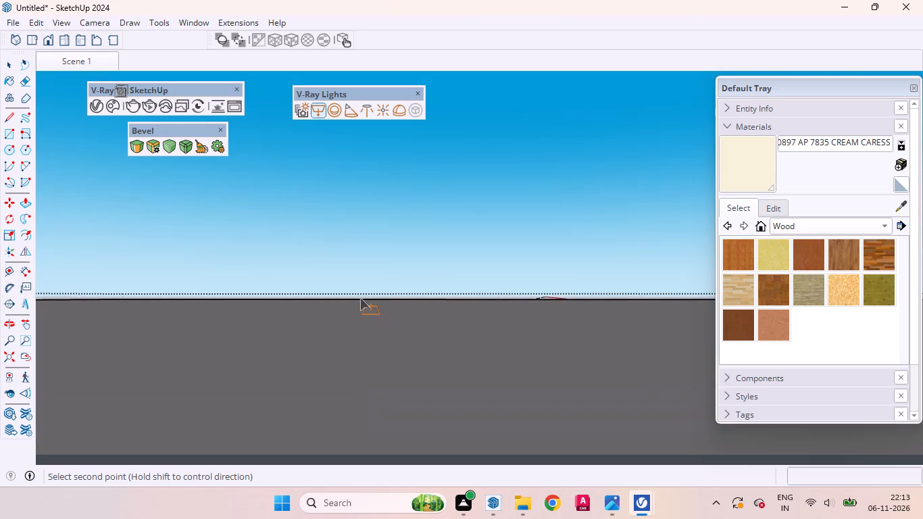
scroll(360, 298, "down", 9)
scroll(357, 264, "up", 2)
scroll(357, 259, "down", 16)
scroll(461, 325, "up", 10)
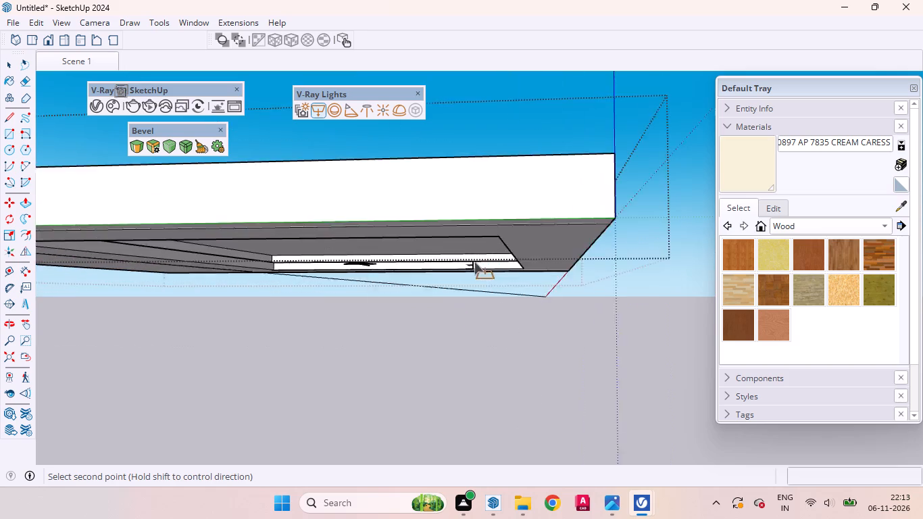
scroll(474, 262, "up", 9)
middle_click_drag(570, 291, 720, 271)
scroll(720, 270, "up", 18)
scroll(516, 232, "down", 7)
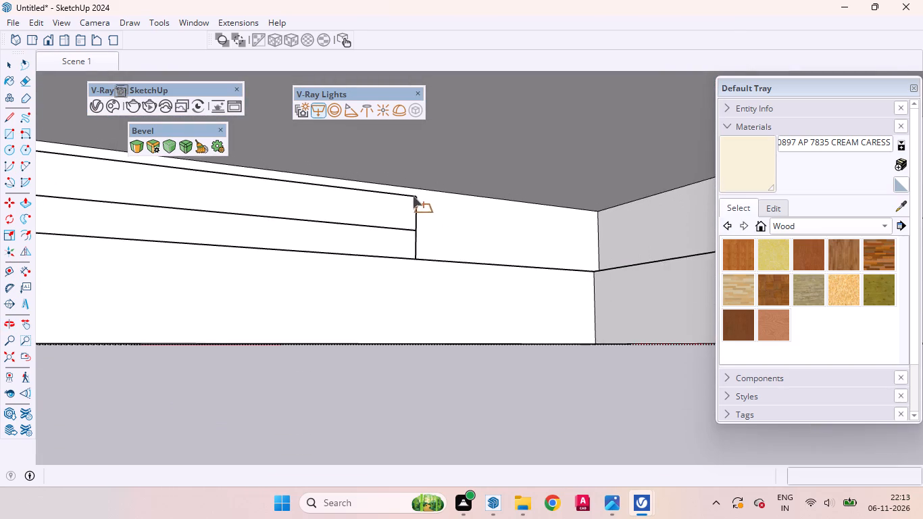
scroll(413, 196, "down", 2)
middle_click_drag(433, 245, 619, 260)
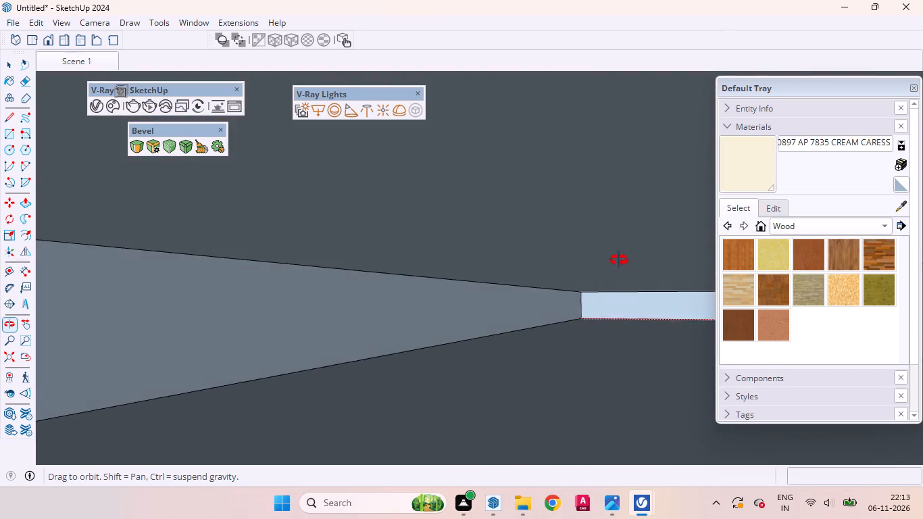
middle_click_drag(619, 260, 487, 245)
scroll(487, 245, "up", 3)
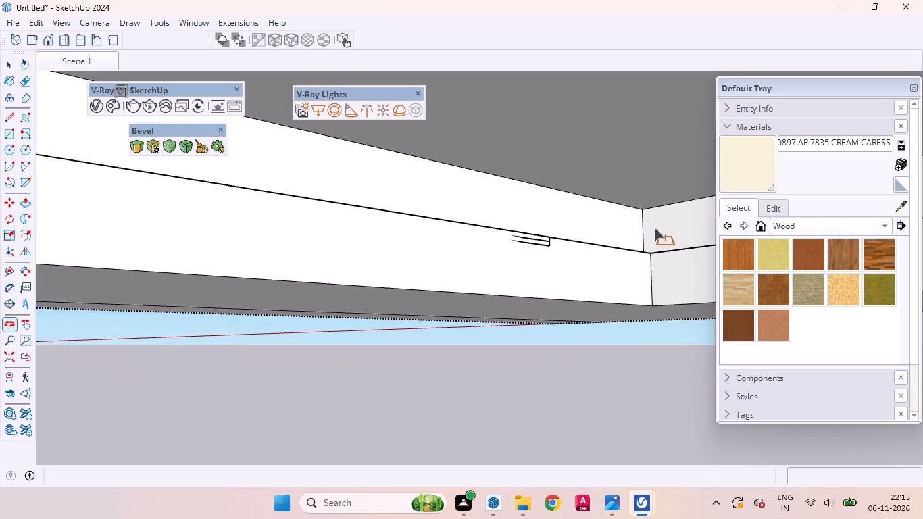
scroll(655, 228, "up", 13)
middle_click_drag(659, 283, 672, 327)
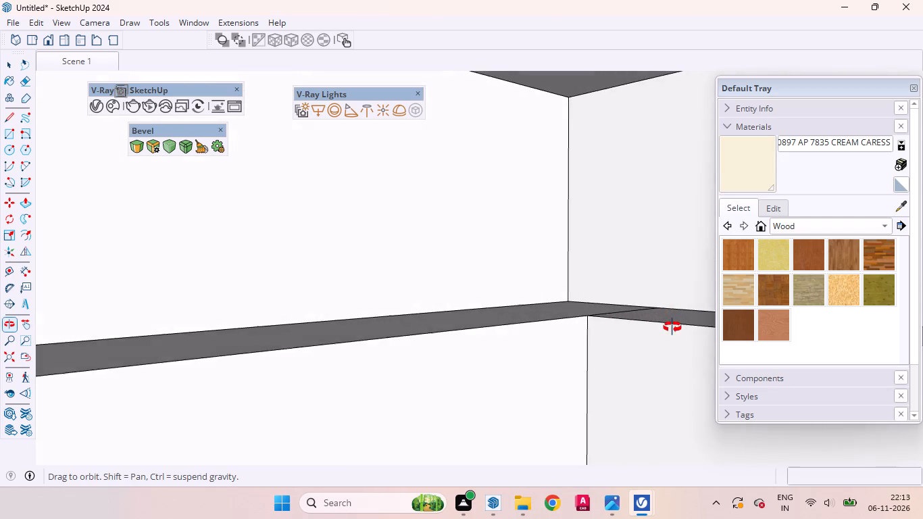
middle_click_drag(672, 327, 674, 342)
scroll(626, 274, "up", 6)
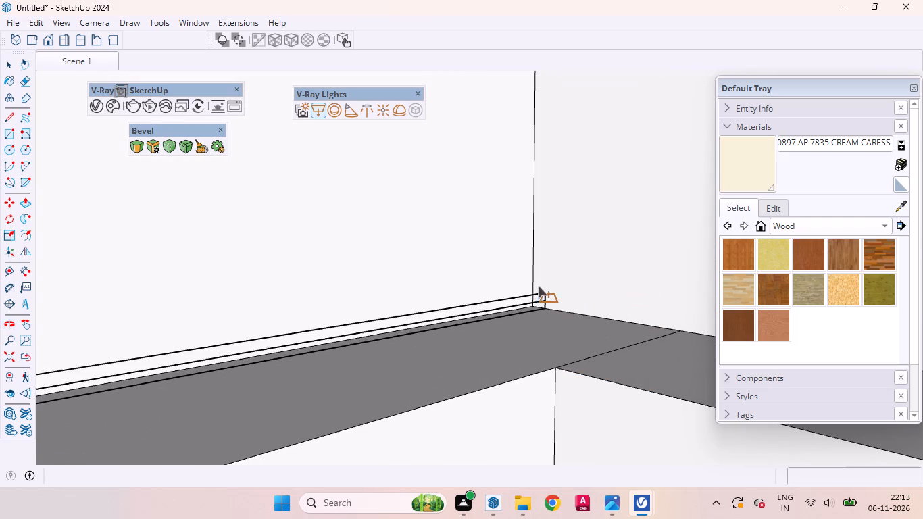
scroll(682, 333, "up", 9)
left_click(676, 331)
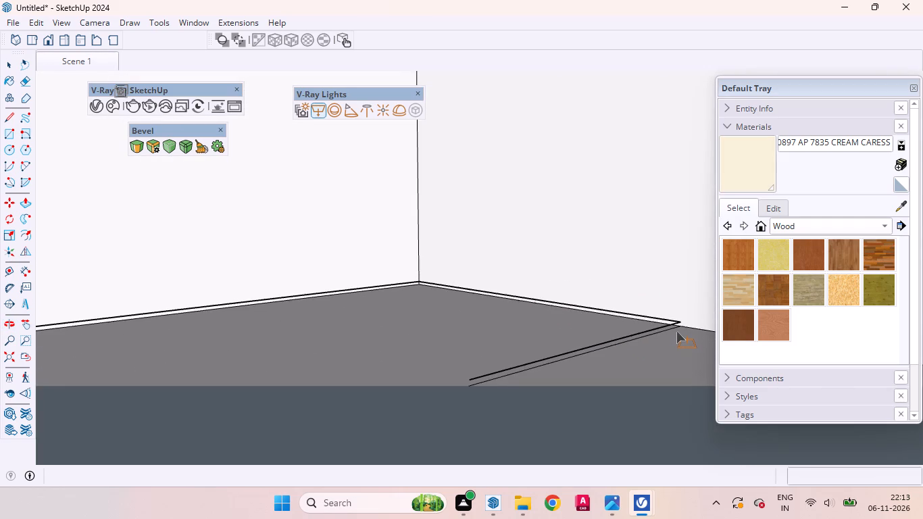
key("space")
scroll(432, 206, "down", 13)
scroll(401, 270, "up", 1)
scroll(401, 271, "down", 11)
scroll(350, 293, "down", 1)
key("space")
left_click(7, 62)
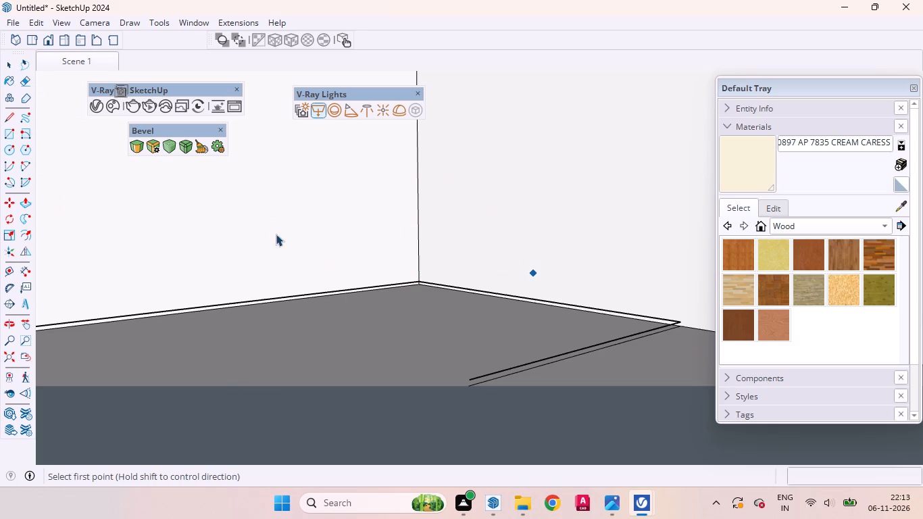
scroll(442, 201, "down", 20)
scroll(442, 201, "down", 12)
scroll(391, 272, "up", 1)
scroll(391, 272, "down", 20)
scroll(391, 272, "down", 20)
scroll(391, 272, "down", 9)
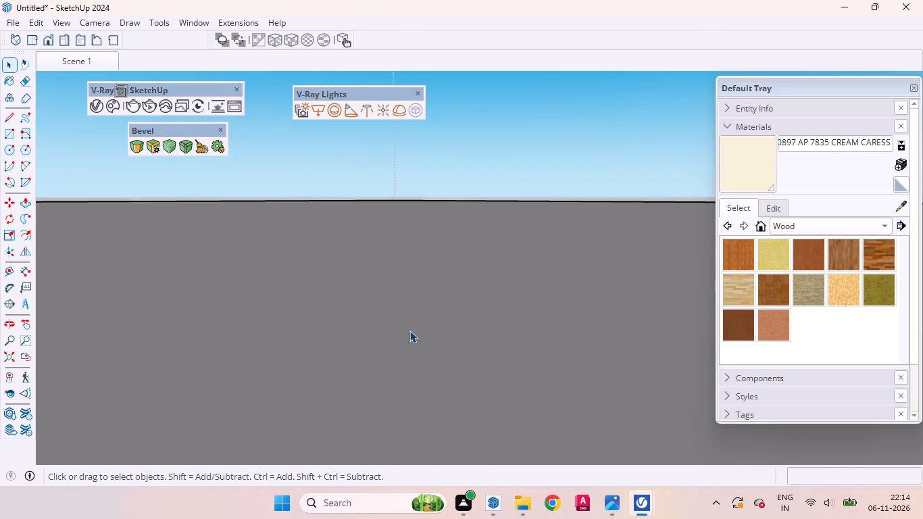
Examine the new rectangle light and the stepped cove along the ceiling recess from below and at its corners.
scroll(409, 330, "down", 20)
scroll(409, 330, "down", 20)
scroll(409, 330, "down", 1)
middle_click_drag(441, 233, 407, 239)
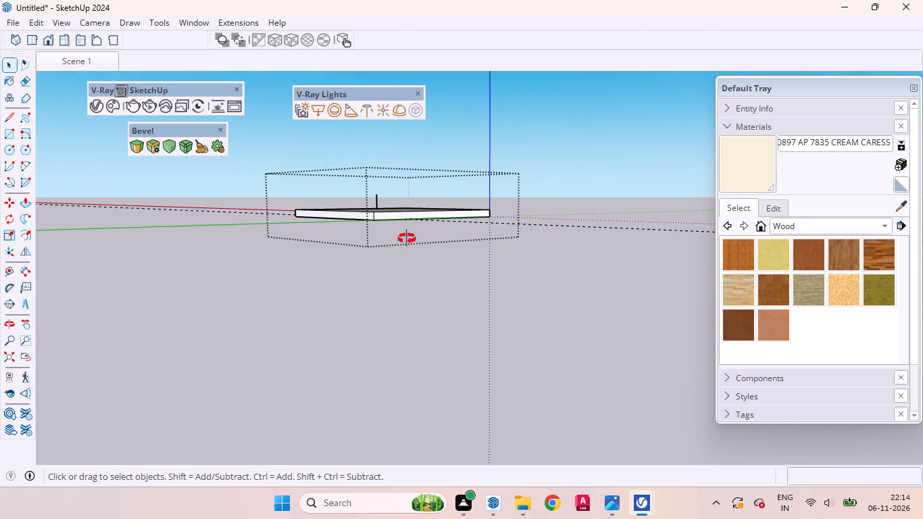
middle_click_drag(407, 239, 283, 190)
scroll(285, 204, "up", 20)
scroll(285, 204, "up", 1)
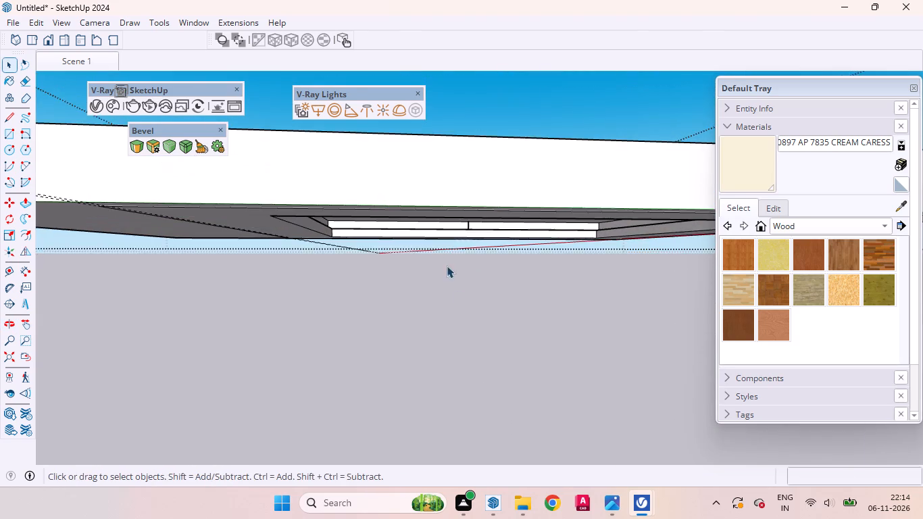
middle_click_drag(447, 266, 380, 251)
scroll(380, 251, "up", 14)
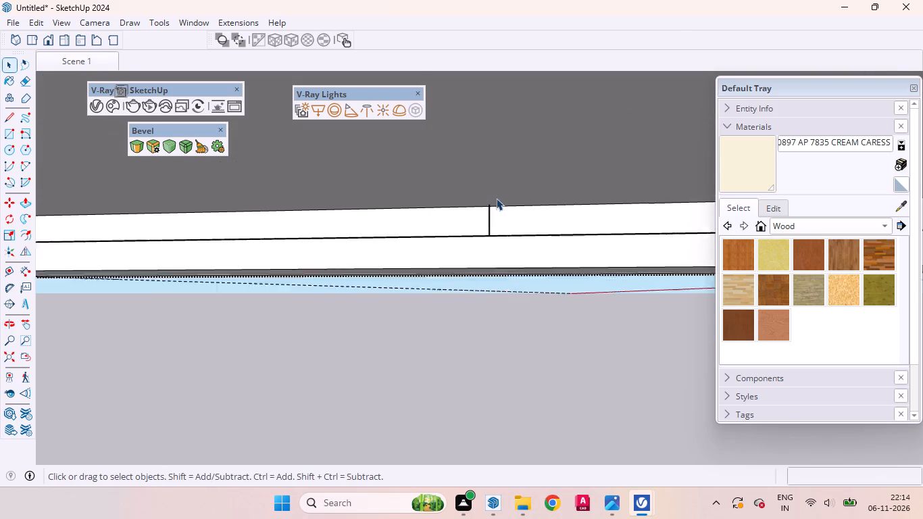
scroll(496, 198, "up", 5)
middle_click_drag(416, 263, 393, 268)
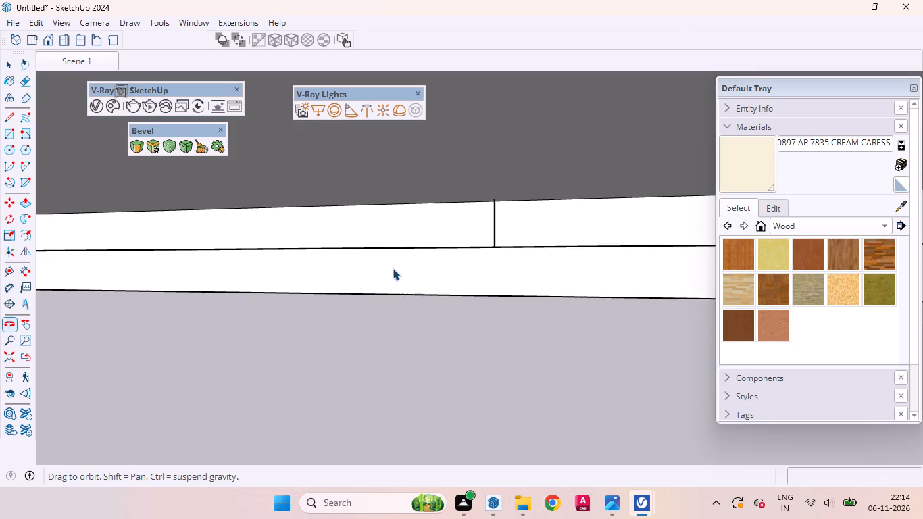
middle_click_drag(393, 268, 386, 274)
scroll(605, 192, "down", 9)
scroll(249, 237, "up", 8)
scroll(204, 201, "down", 1)
scroll(204, 201, "up", 7)
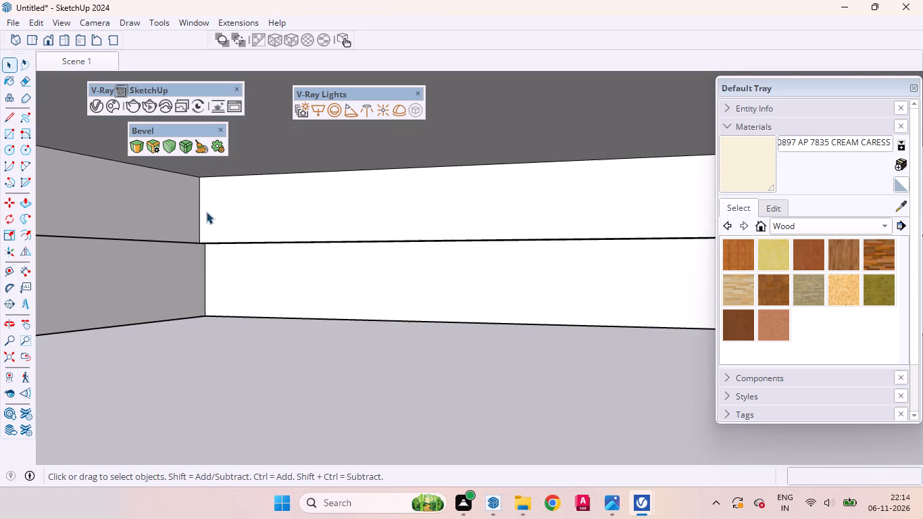
scroll(206, 212, "up", 4)
middle_click_drag(207, 228, 243, 234)
scroll(272, 269, "down", 10)
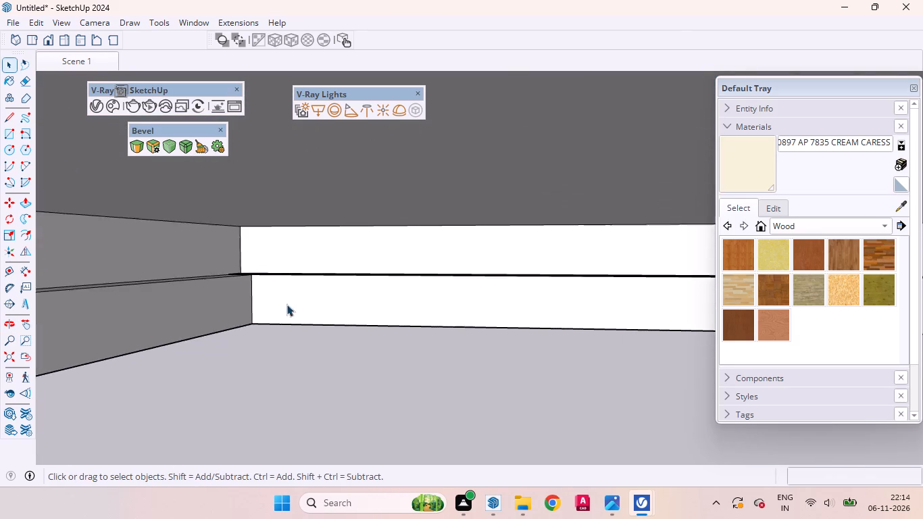
scroll(286, 304, "down", 9)
scroll(344, 328, "up", 1)
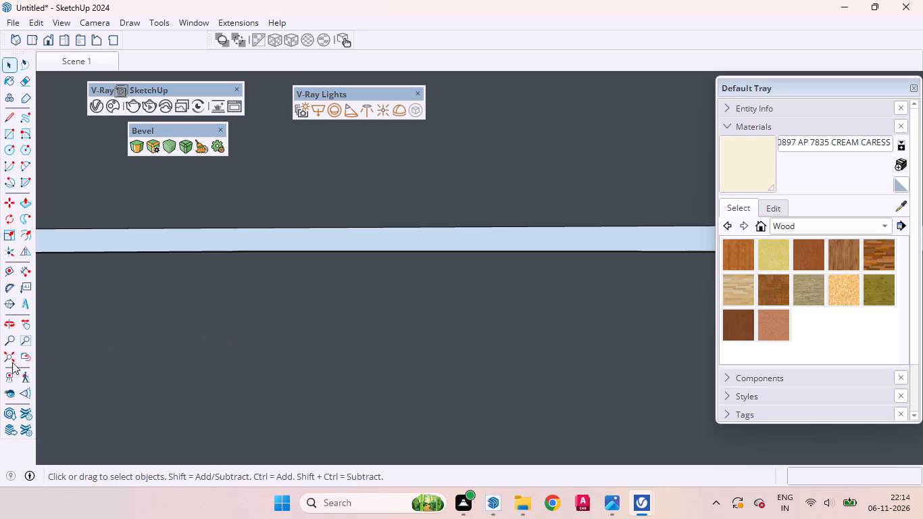
left_click(30, 349)
scroll(443, 332, "down", 5)
middle_click_drag(411, 355, 412, 351)
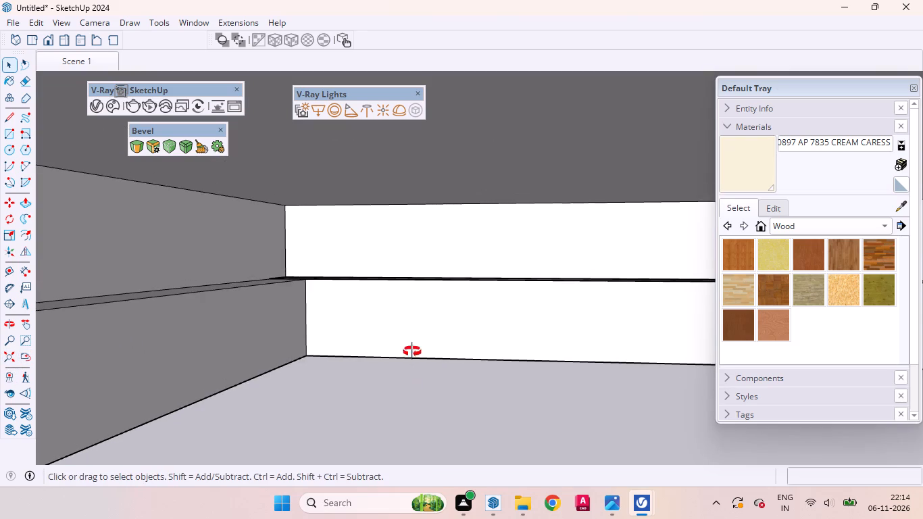
middle_click_drag(412, 351, 423, 295)
scroll(422, 291, "up", 1)
scroll(347, 370, "down", 14)
Hide the two large faces closing the top of the ceiling recess, one after the other.
left_click(390, 278)
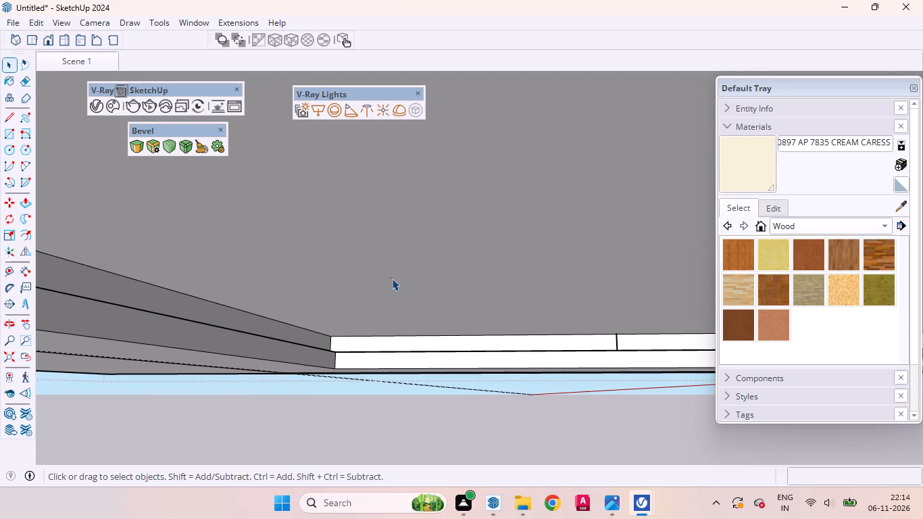
right_click(391, 279)
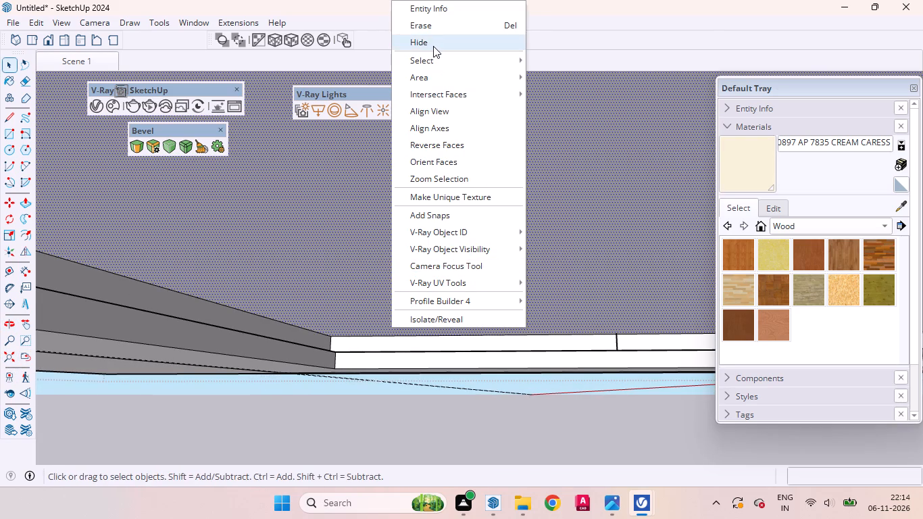
left_click(433, 46)
left_click(417, 246)
right_click(417, 246)
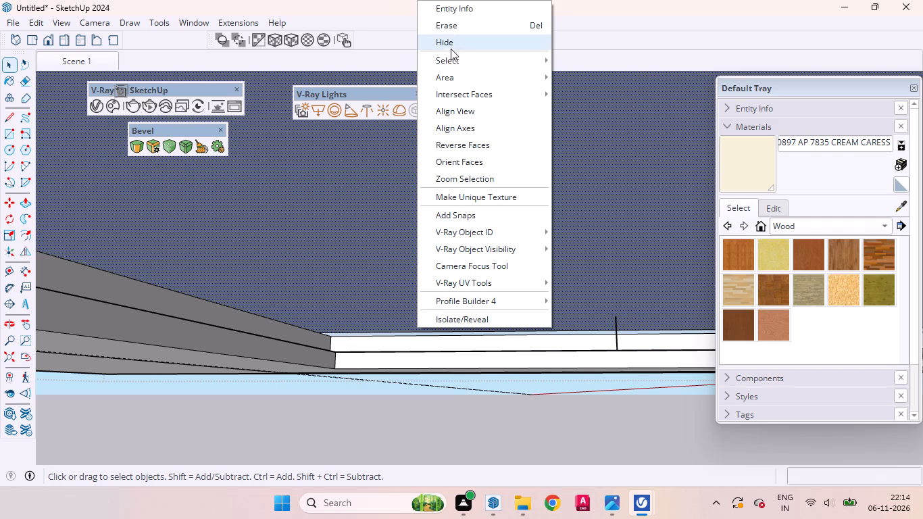
left_click(450, 41)
Examine the cove's ledge, its corners and the placed light through the opened recess from above.
scroll(419, 278, "down", 2)
middle_click_drag(417, 289, 419, 439)
scroll(409, 411, "up", 1)
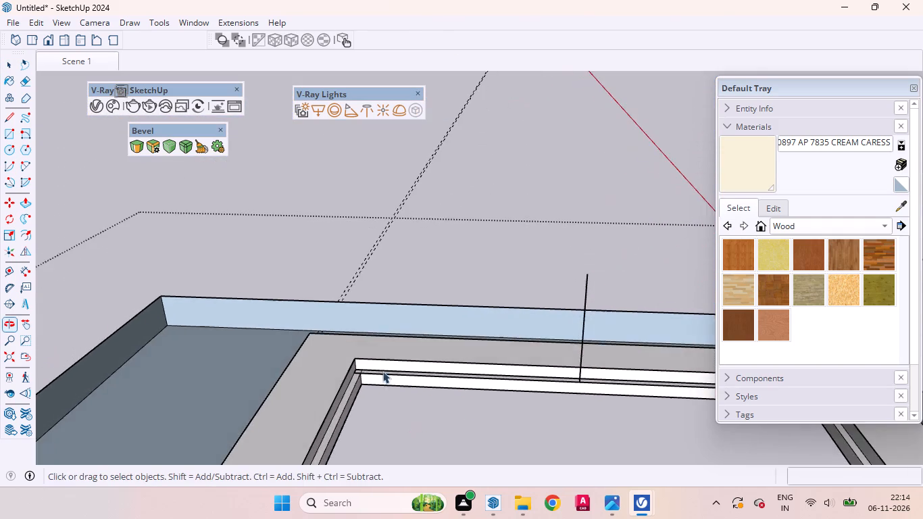
scroll(358, 299, "down", 16)
scroll(534, 307, "up", 17)
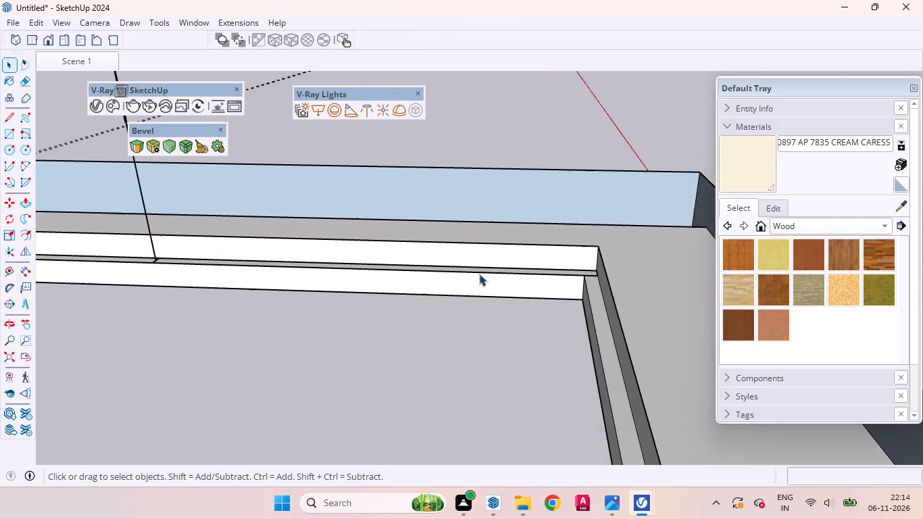
middle_click_drag(488, 297, 616, 374)
scroll(436, 218, "down", 19)
scroll(401, 116, "up", 2)
scroll(405, 116, "down", 1)
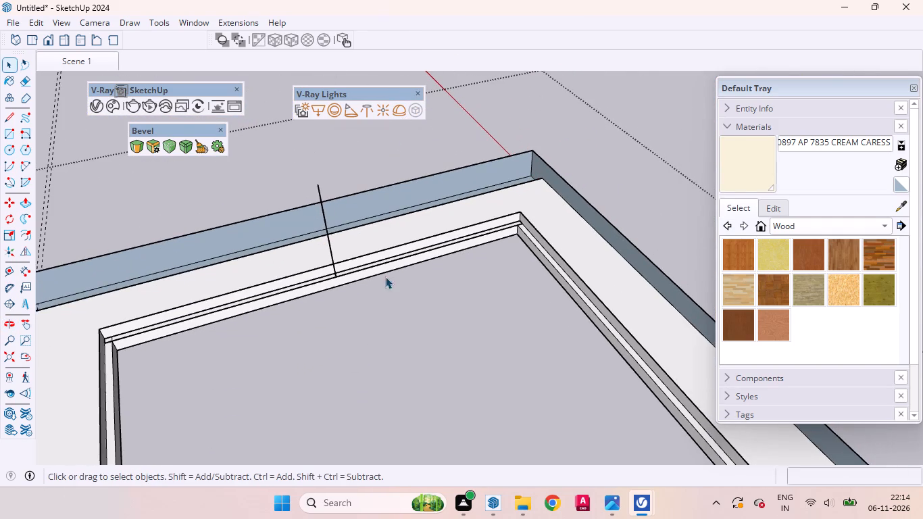
scroll(353, 305, "down", 16)
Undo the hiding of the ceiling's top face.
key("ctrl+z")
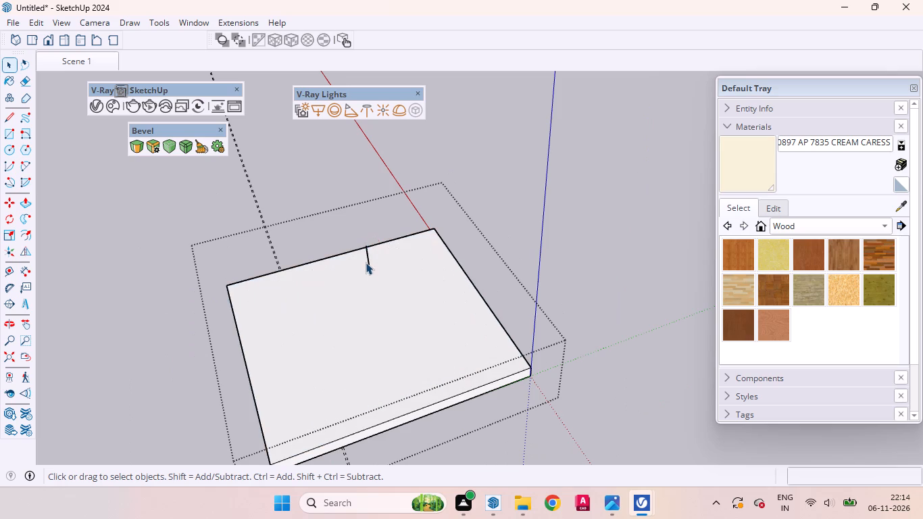
Erase the V-Ray Rectangle Light from the cove along the side of the recess.
scroll(353, 272, "down", 4)
middle_click_drag(370, 349, 344, 85)
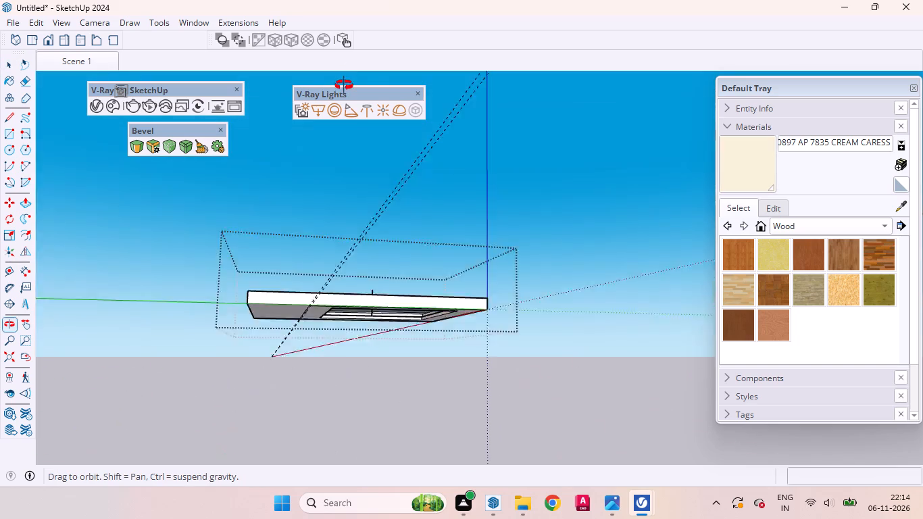
middle_click_drag(344, 85, 374, 0)
scroll(361, 332, "up", 4)
scroll(405, 259, "up", 7)
scroll(357, 320, "down", 1)
scroll(350, 330, "up", 11)
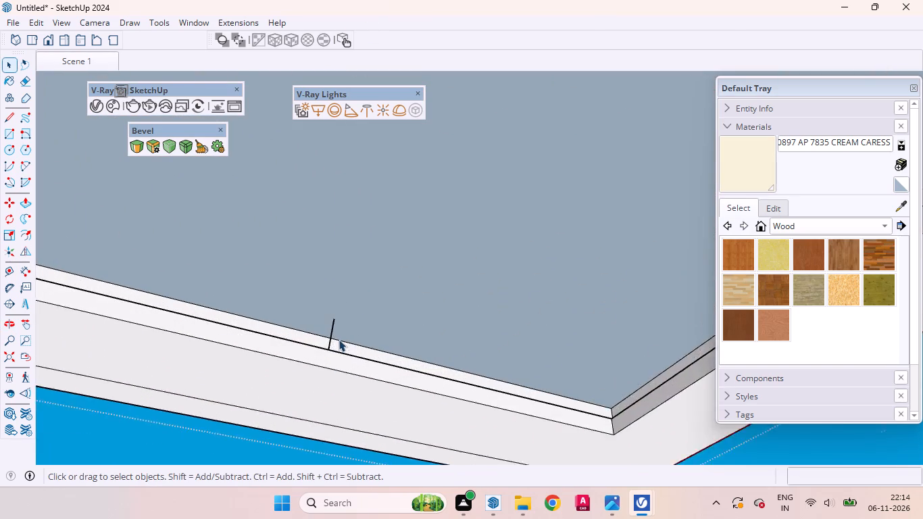
scroll(339, 339, "up", 6)
left_click(325, 333)
right_click(325, 333)
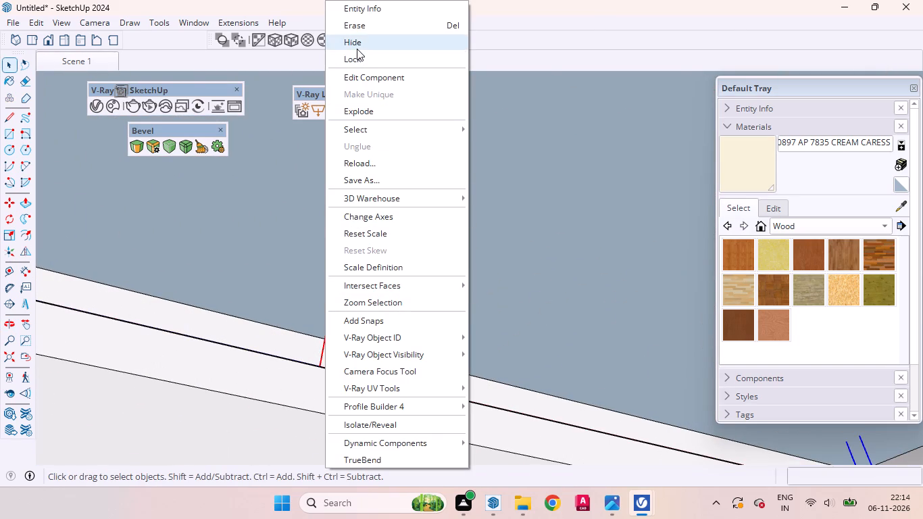
left_click(357, 29)
Take the ceiling's large top face over the recess out of view again.
left_click(370, 259)
right_click(370, 263)
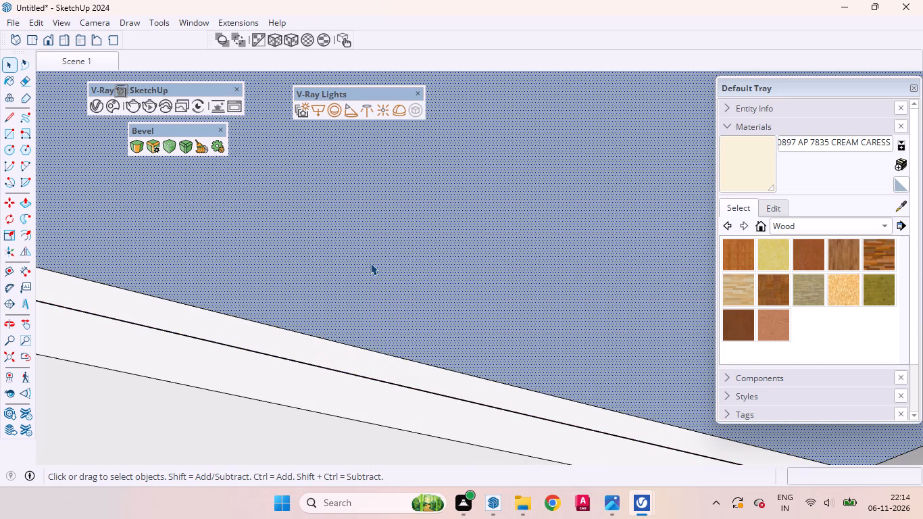
left_click(409, 236)
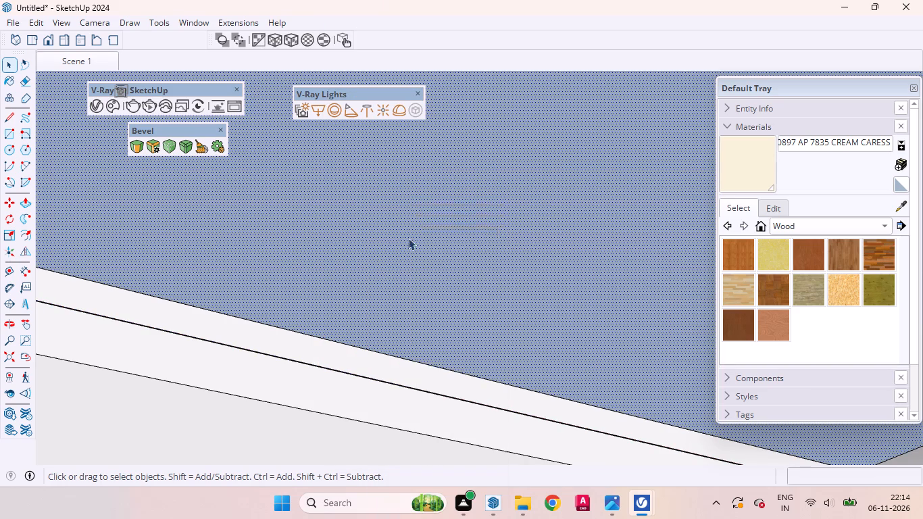
left_click(408, 234)
Select the two vertical corner edges, above and below the cove's ledge, at one corner of the recess.
middle_click_drag(418, 238, 378, 478)
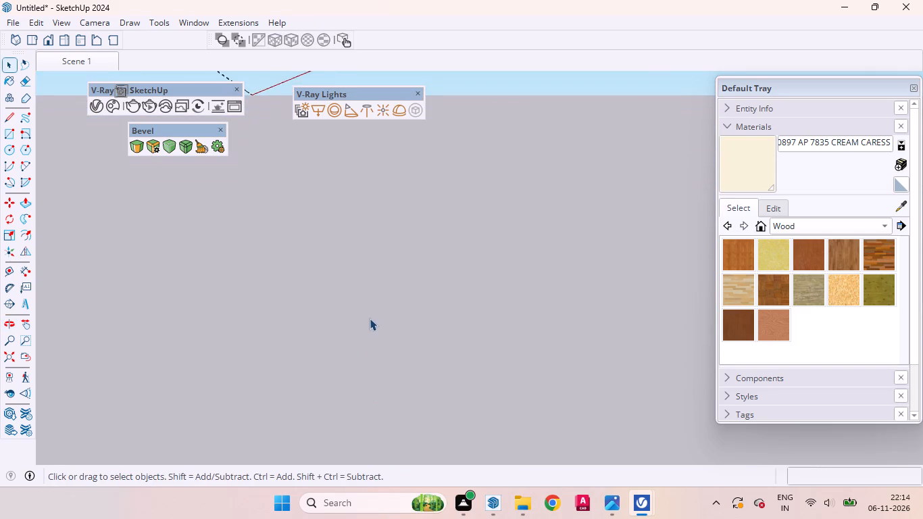
scroll(370, 318, "down", 6)
scroll(374, 311, "up", 1)
scroll(374, 311, "down", 20)
scroll(374, 311, "down", 3)
scroll(361, 265, "up", 7)
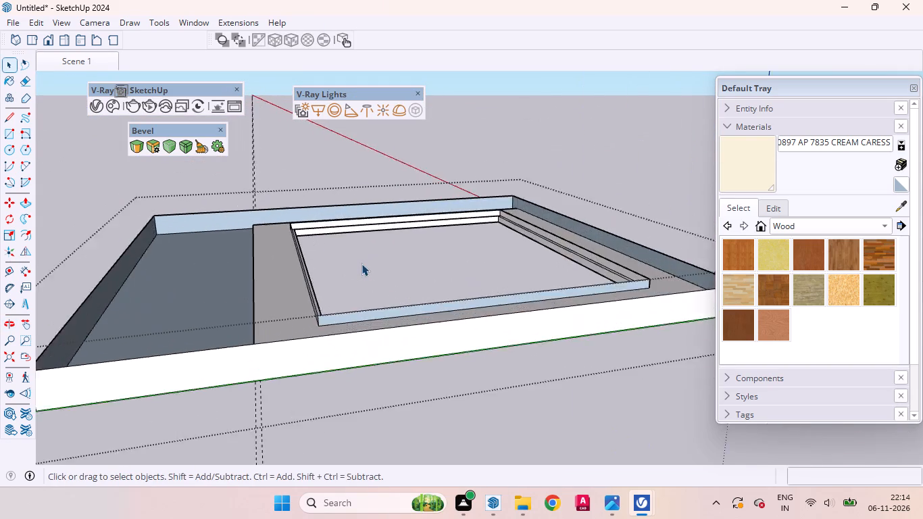
scroll(361, 264, "up", 2)
middle_click_drag(357, 272, 142, 416)
scroll(168, 380, "up", 1)
scroll(368, 156, "up", 3)
scroll(462, 304, "down", 7)
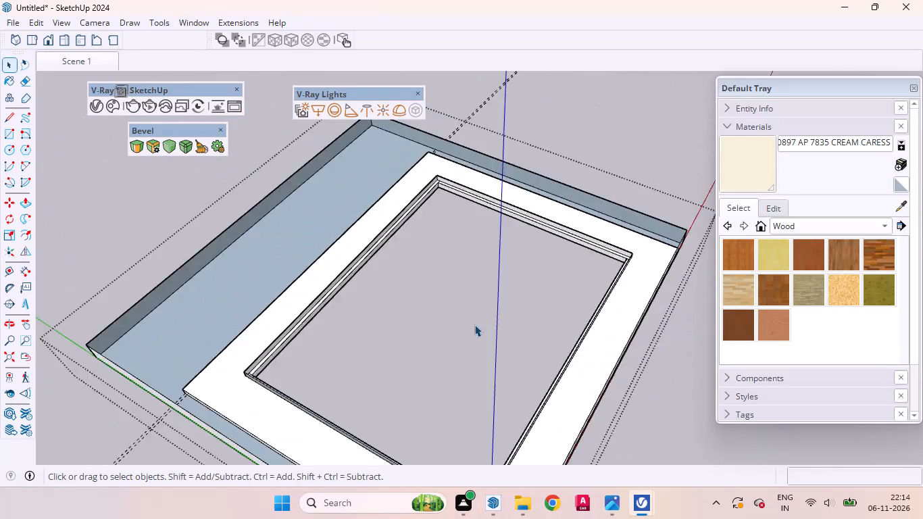
scroll(474, 324, "down", 4)
scroll(463, 234, "up", 11)
scroll(458, 224, "down", 1)
scroll(458, 224, "up", 9)
scroll(419, 223, "down", 2)
scroll(419, 223, "up", 5)
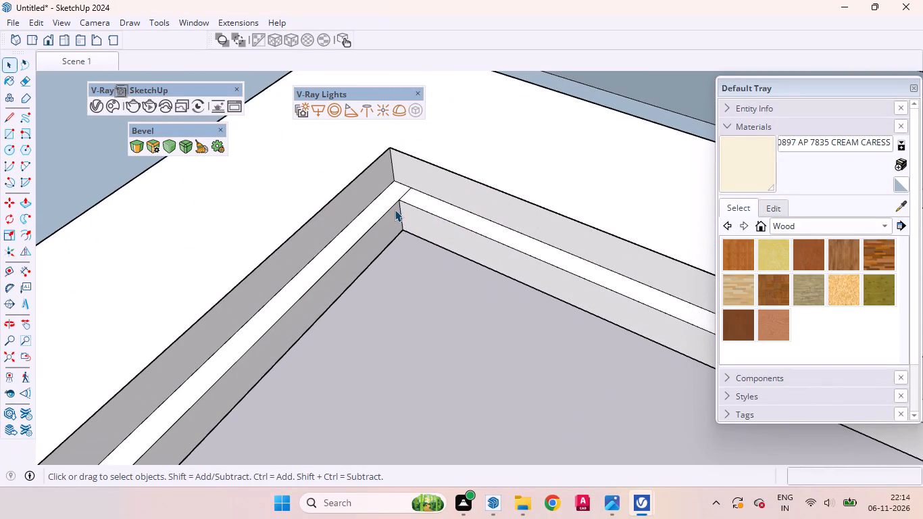
left_click(402, 218, "ctrl")
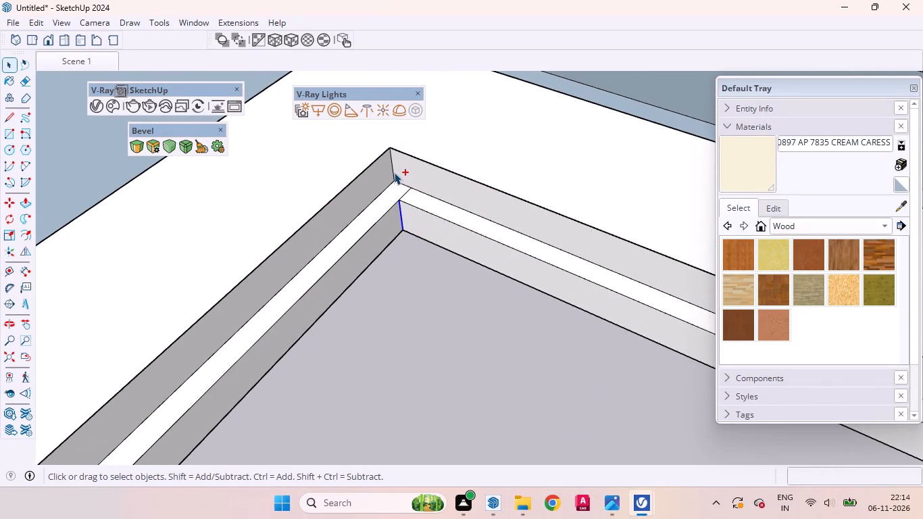
left_click(392, 170, "ctrl")
Add the two vertical edges above and below the ledge at the adjacent recess corner to the selection.
scroll(412, 207, "down", 20, "ctrl")
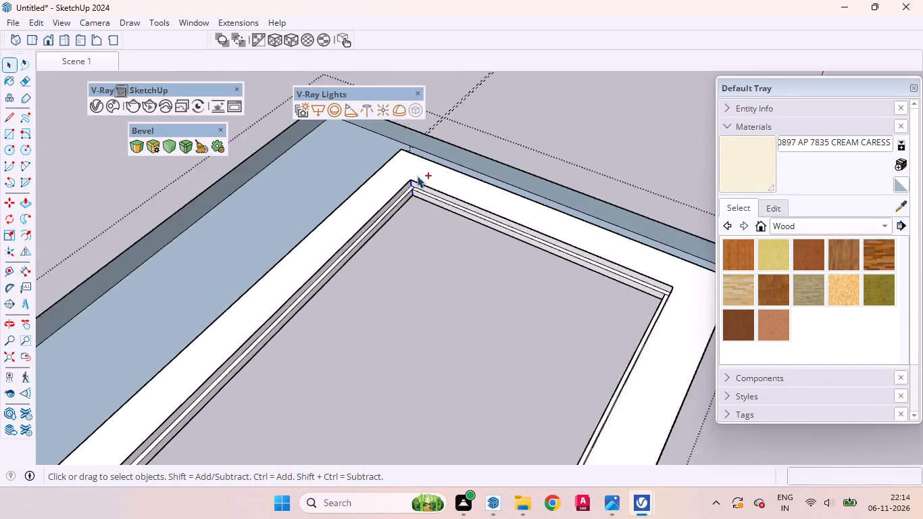
scroll(417, 176, "down", 7, "ctrl")
scroll(532, 196, "up", 16, "ctrl")
middle_click_drag(468, 251, 853, 280, "ctrl")
scroll(412, 243, "down", 8, "ctrl")
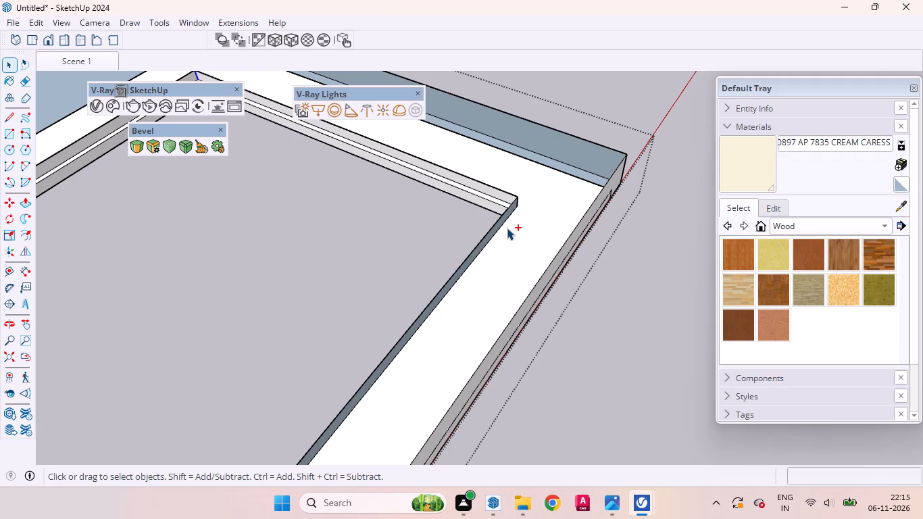
scroll(737, 364, "down", 4)
scroll(414, 297, "down", 15)
scroll(551, 249, "down", 11)
scroll(478, 291, "down", 4)
scroll(578, 291, "down", 5)
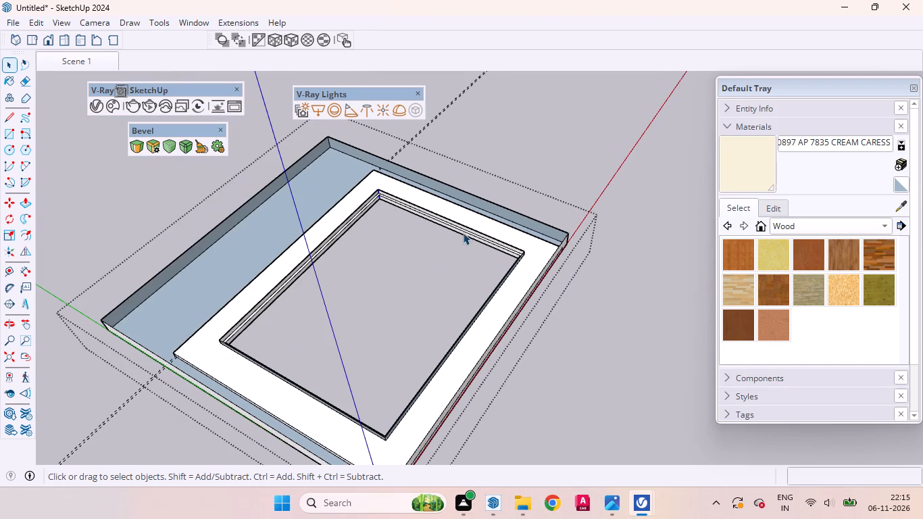
scroll(491, 234, "up", 3, "ctrl")
scroll(495, 235, "down", 2, "ctrl")
scroll(495, 236, "up", 8, "ctrl")
middle_click_drag(508, 298, 805, 310, "ctrl")
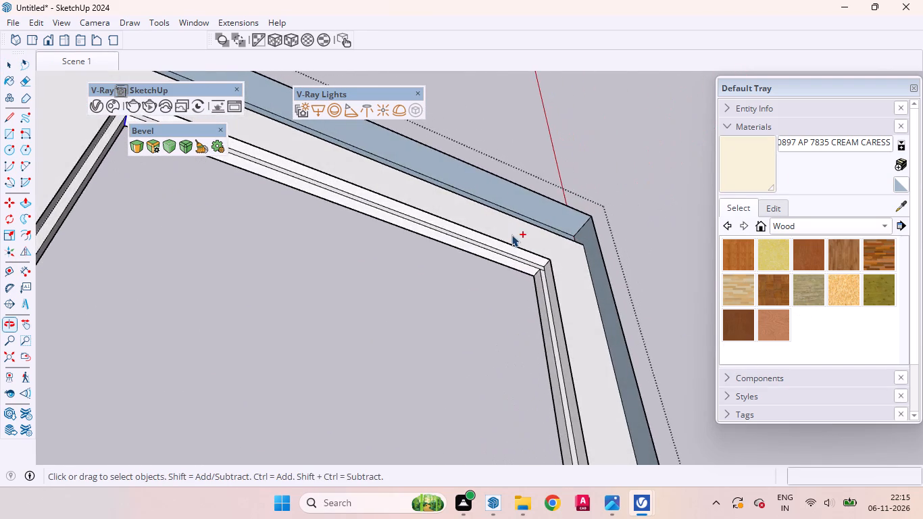
scroll(512, 236, "up", 8, "ctrl")
scroll(555, 266, "down", 1, "ctrl")
scroll(555, 266, "up", 7, "ctrl")
scroll(584, 293, "down", 1, "ctrl")
scroll(584, 293, "up", 1, "ctrl")
scroll(584, 290, "down", 1, "ctrl")
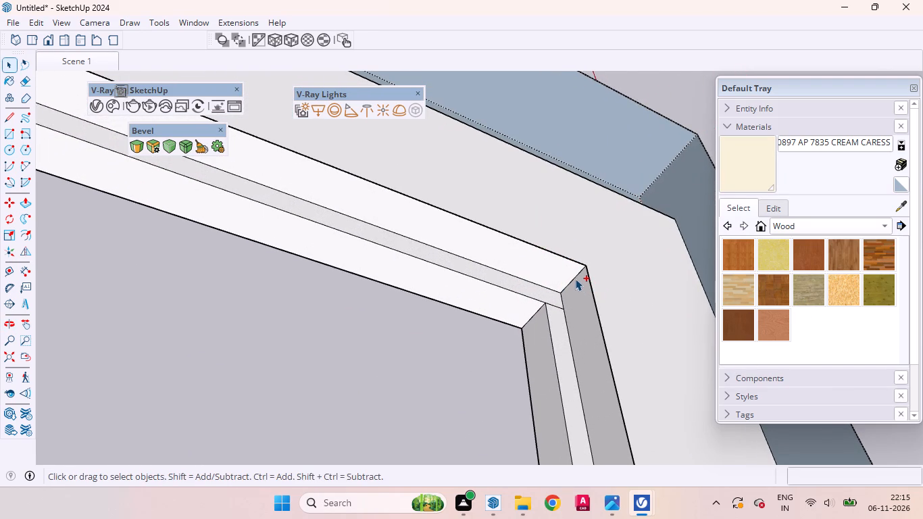
left_click(574, 278, "ctrl")
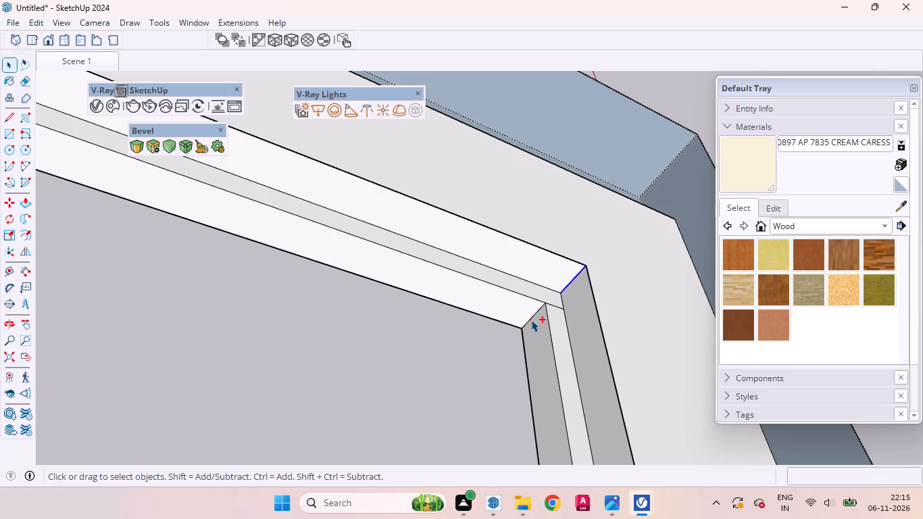
left_click(531, 320, "ctrl")
Add the two vertical edges above and below the cove's ledge at the third recess corner to the selection.
scroll(397, 361, "down", 20, "ctrl")
scroll(397, 361, "down", 7, "ctrl")
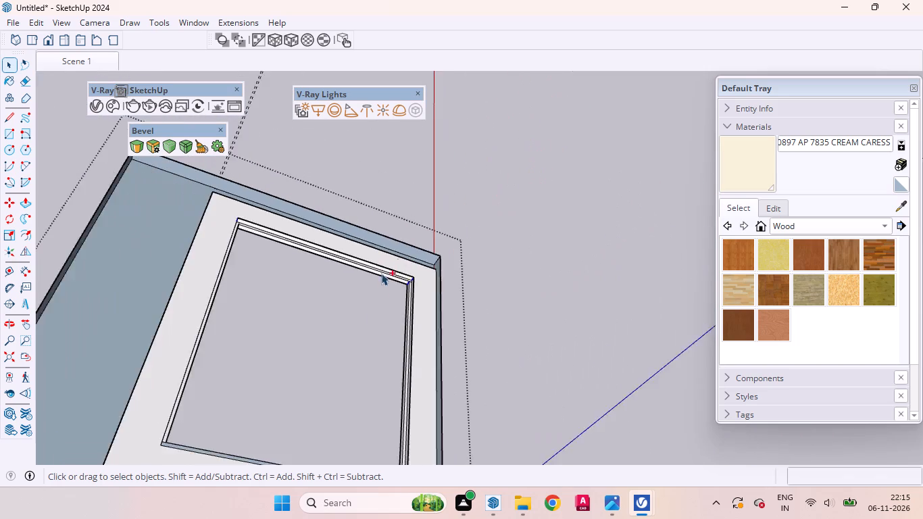
middle_click_drag(333, 361, 0, 378, "ctrl")
scroll(0, 378, "up", 1, "ctrl")
scroll(243, 314, "up", 10, "ctrl")
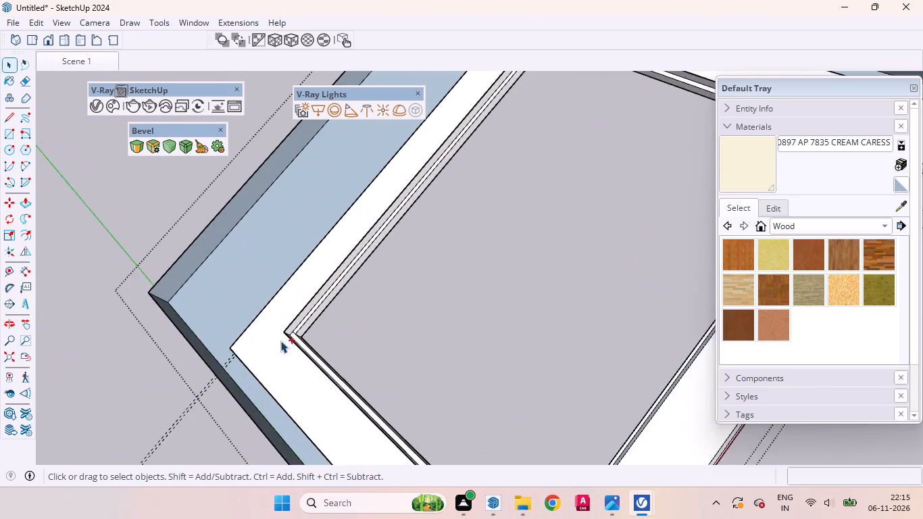
scroll(280, 341, "up", 6, "ctrl")
scroll(294, 339, "down", 2, "ctrl")
scroll(294, 339, "up", 10, "ctrl")
scroll(311, 327, "down", 1, "ctrl")
scroll(311, 327, "up", 14, "ctrl")
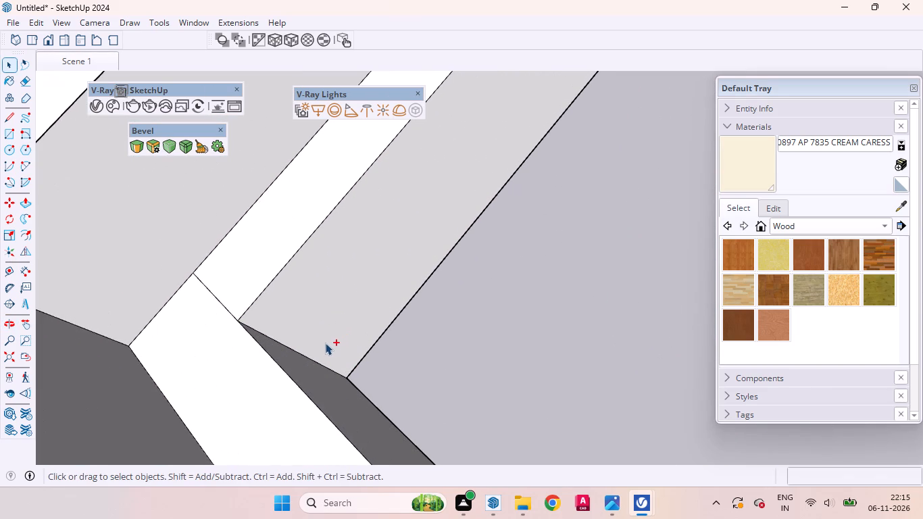
left_click(287, 347, "ctrl")
scroll(415, 331, "down", 5, "ctrl")
scroll(315, 318, "up", 18, "ctrl")
scroll(329, 330, "down", 1, "ctrl")
scroll(329, 330, "up", 1, "ctrl")
scroll(329, 330, "down", 1, "ctrl")
scroll(327, 324, "up", 3, "ctrl")
left_click(320, 328, "ctrl")
scroll(357, 295, "down", 5, "ctrl")
scroll(358, 280, "up", 1, "ctrl")
scroll(358, 280, "down", 8, "ctrl")
scroll(356, 241, "up", 1, "ctrl")
scroll(356, 241, "down", 3, "ctrl")
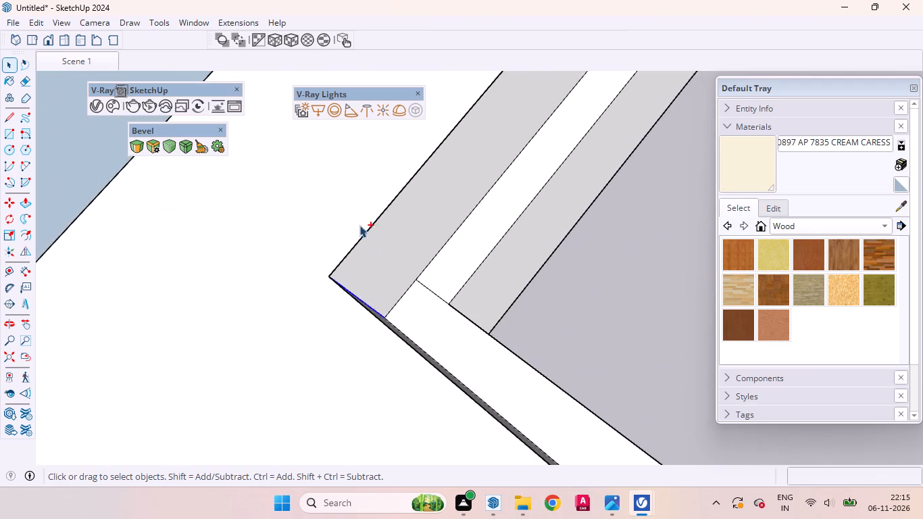
Add the two vertical edges above and below the ledge at the remaining recess corner to the selection.
scroll(359, 225, "down", 20, "ctrl")
scroll(359, 225, "down", 6, "ctrl")
middle_click_drag(470, 289, 330, 316, "ctrl")
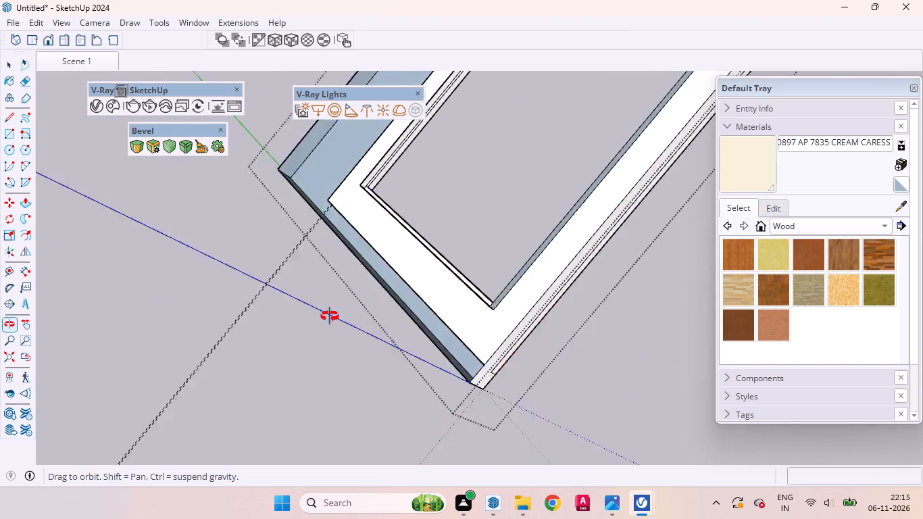
middle_click_drag(330, 316, 334, 517, "ctrl")
scroll(499, 274, "up", 10, "ctrl")
middle_click_drag(453, 414, 547, 444, "ctrl")
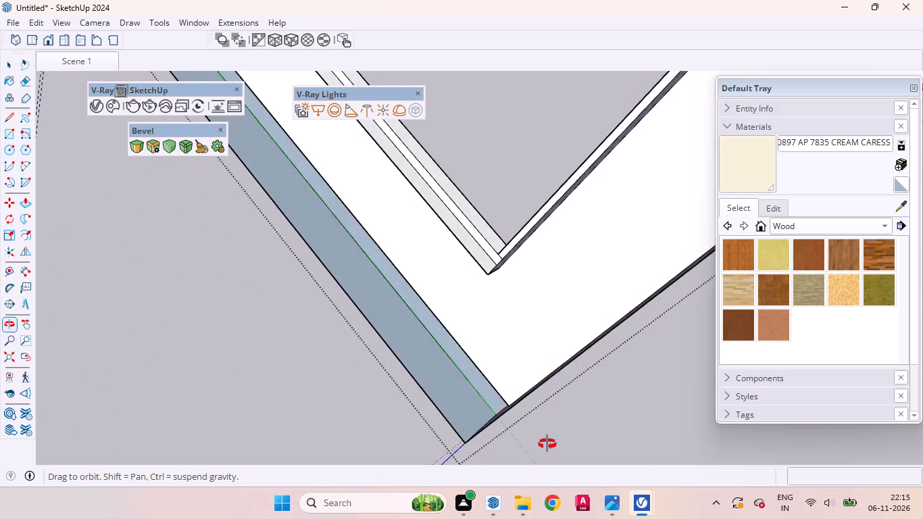
middle_click_drag(547, 444, 647, 480, "ctrl")
scroll(514, 269, "up", 3, "ctrl")
scroll(514, 264, "down", 2, "ctrl")
scroll(514, 264, "up", 9, "ctrl")
middle_click_drag(509, 287, 582, 305, "ctrl")
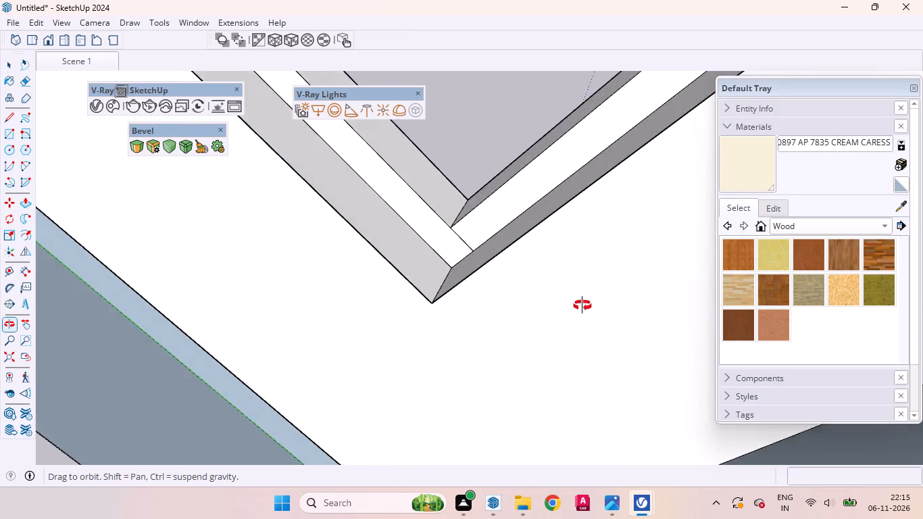
middle_click_drag(582, 305, 650, 320, "ctrl")
scroll(489, 211, "up", 7, "ctrl")
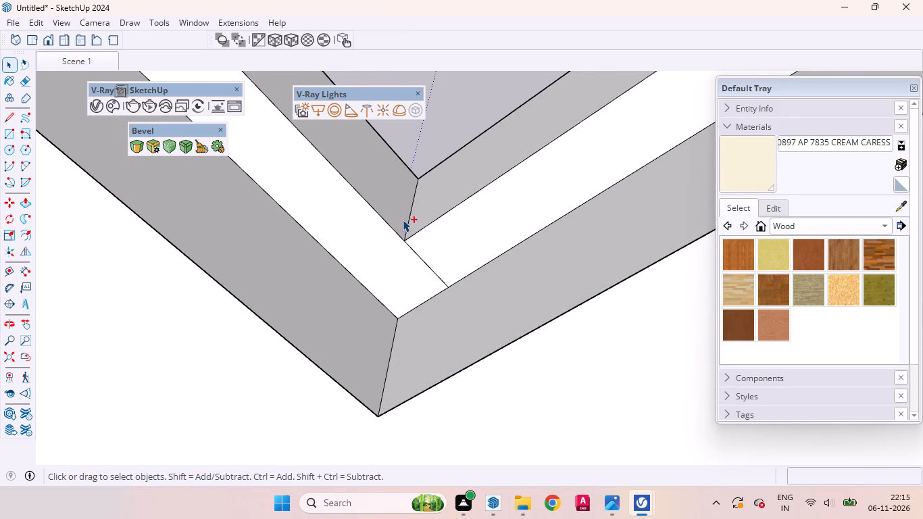
left_click(408, 223, "ctrl")
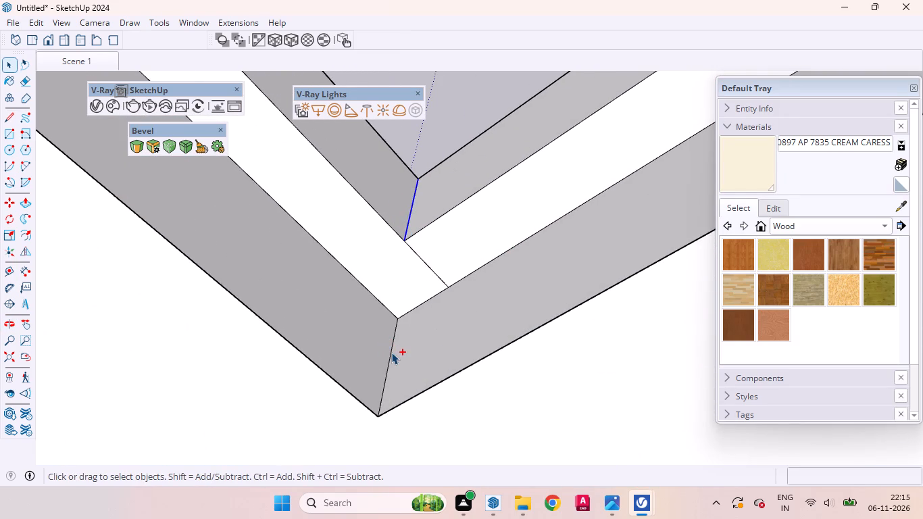
left_click(391, 352, "ctrl")
scroll(407, 269, "down", 10, "ctrl")
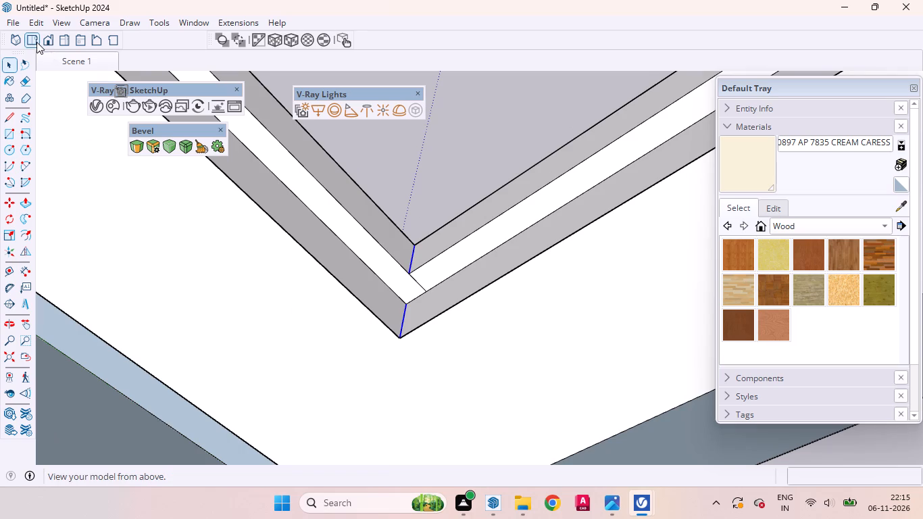
Examine the edge selection at the recess corners from above and at an angle.
left_click(33, 39, "ctrl")
scroll(361, 289, "down", 5, "ctrl")
scroll(384, 299, "up", 1, "ctrl")
scroll(384, 299, "down", 13, "ctrl")
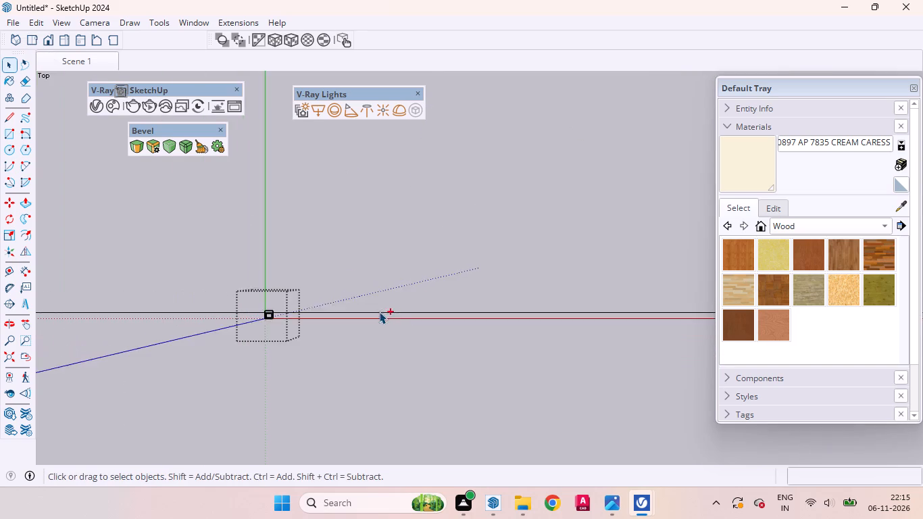
scroll(251, 318, "up", 20, "ctrl")
scroll(251, 318, "up", 15, "ctrl")
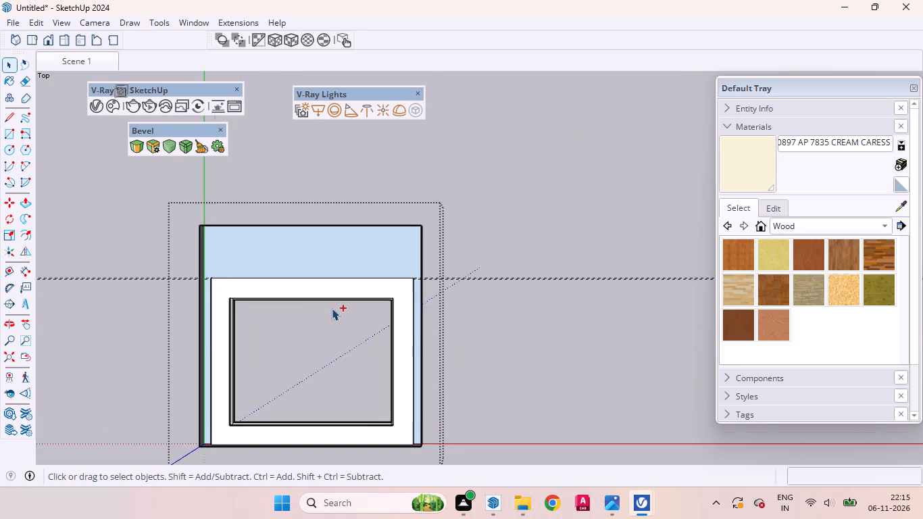
middle_click_drag(354, 346, 591, 39, "ctrl")
scroll(204, 295, "down", 3, "ctrl")
scroll(274, 316, "up", 7, "ctrl")
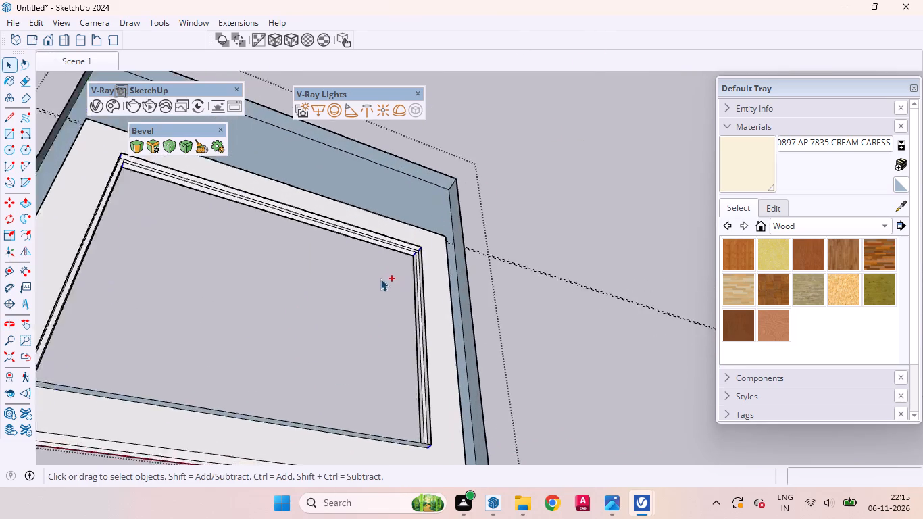
scroll(380, 278, "up", 11, "ctrl")
scroll(249, 276, "down", 11, "ctrl")
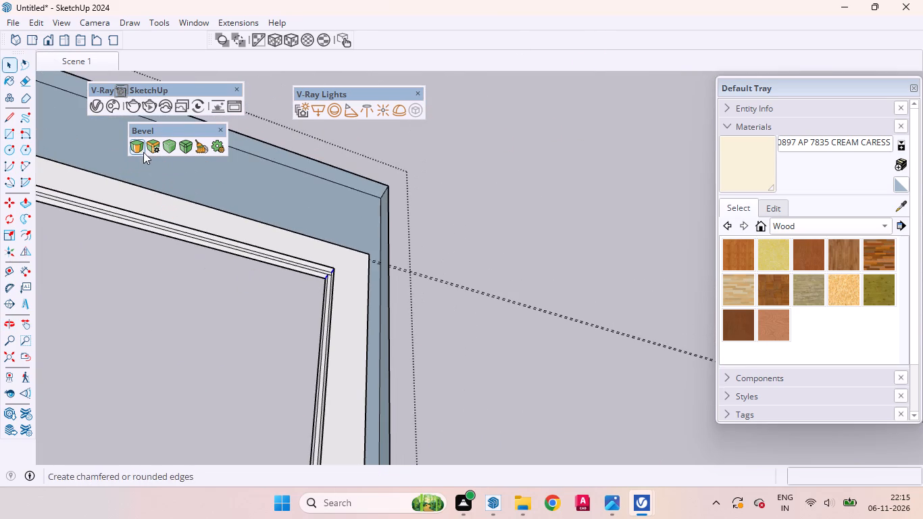
Round the selected vertical edges at all four recess corners with Bevel, using 6 segments and an offset of about 1' 11 7/16".
left_click(138, 146)
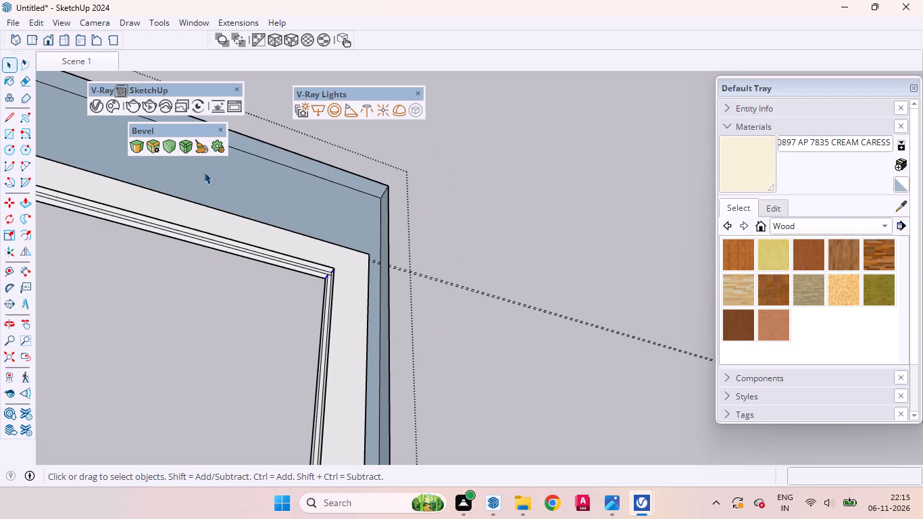
left_click(134, 151)
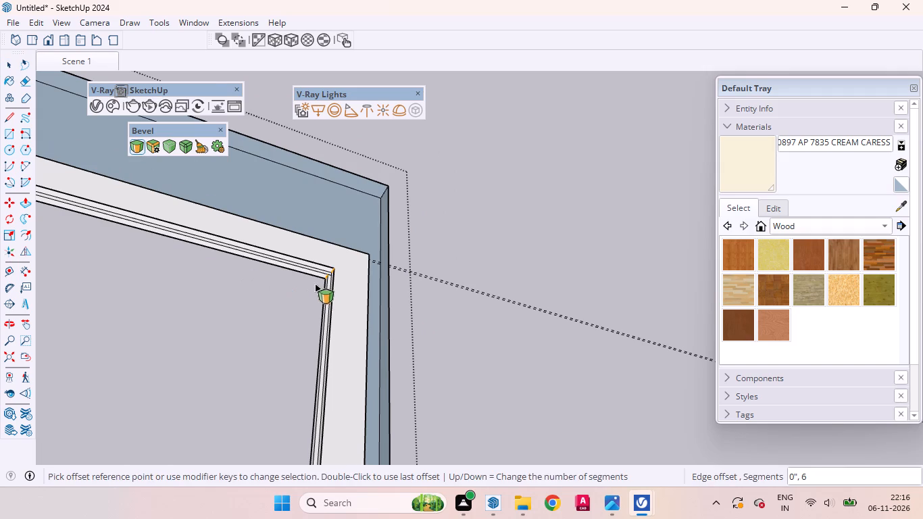
scroll(317, 282, "up", 13)
scroll(330, 273, "down", 1)
scroll(330, 273, "up", 11)
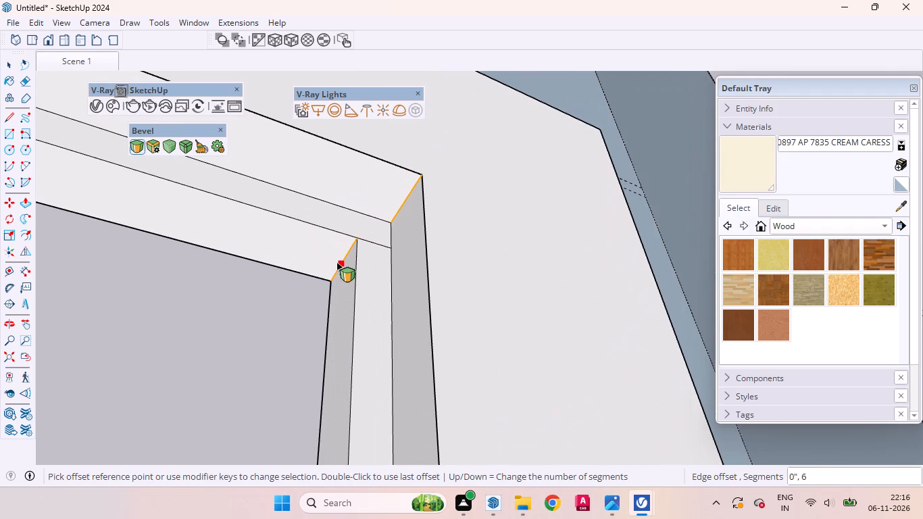
left_click(336, 262)
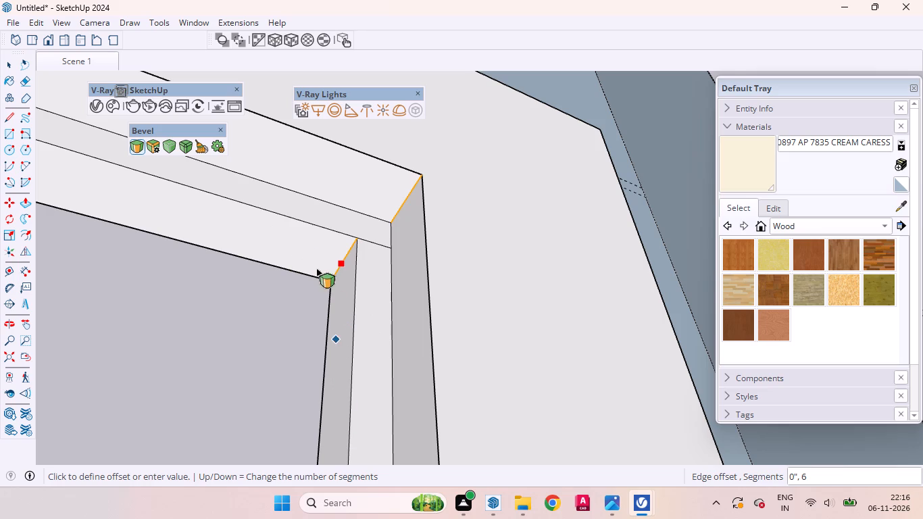
scroll(230, 246, "down", 15)
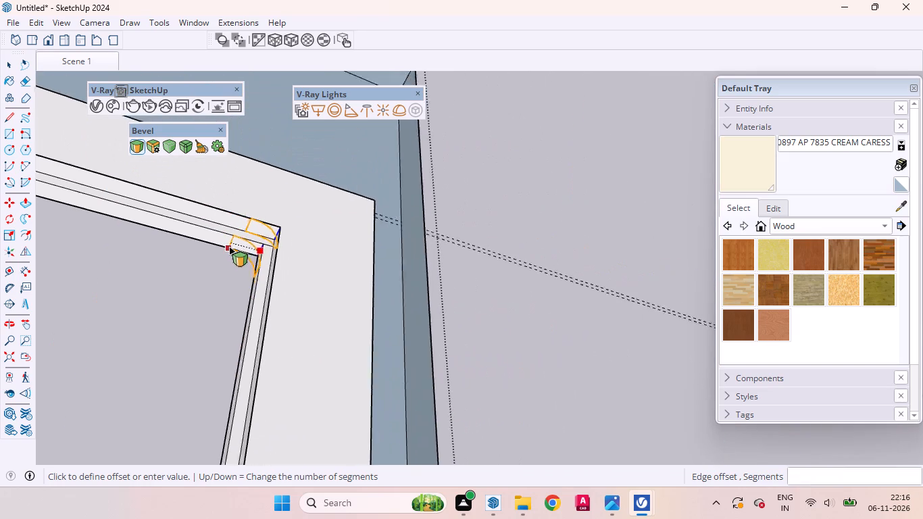
scroll(229, 247, "down", 12)
scroll(229, 247, "up", 4)
scroll(229, 247, "down", 7)
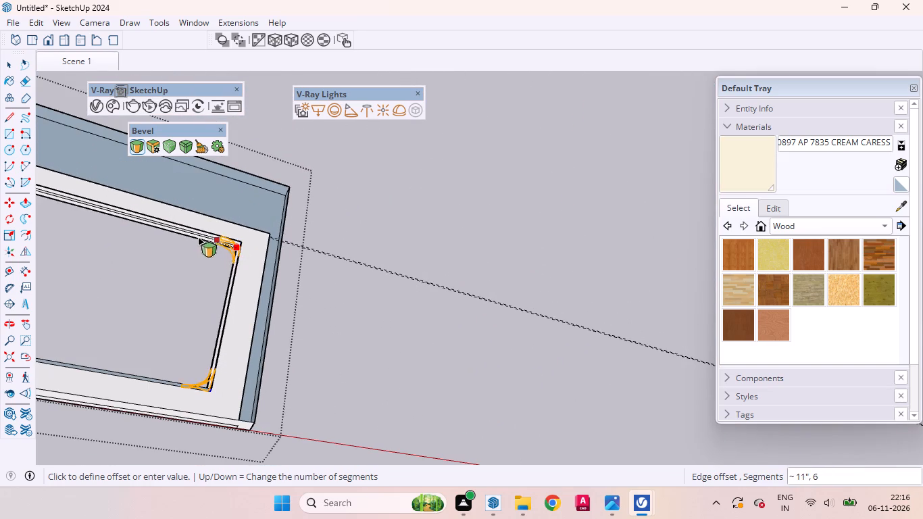
scroll(166, 230, "down", 6)
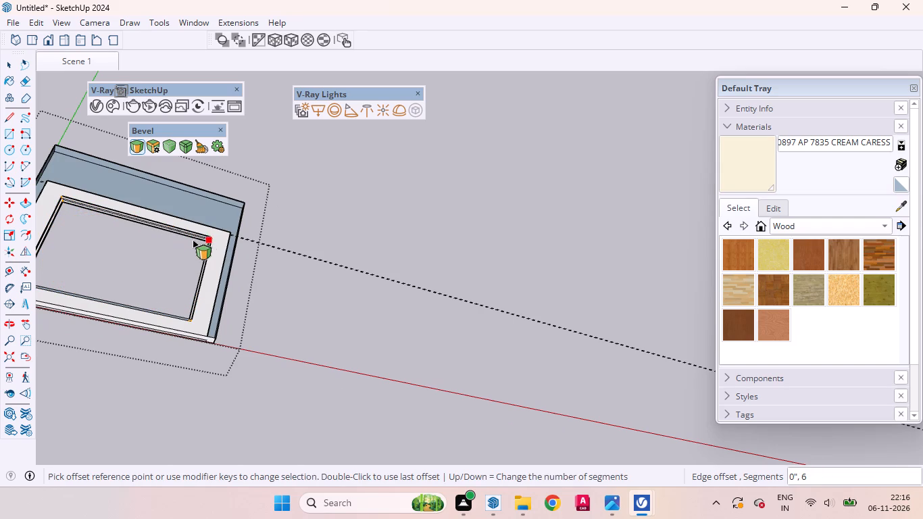
scroll(201, 245, "up", 16)
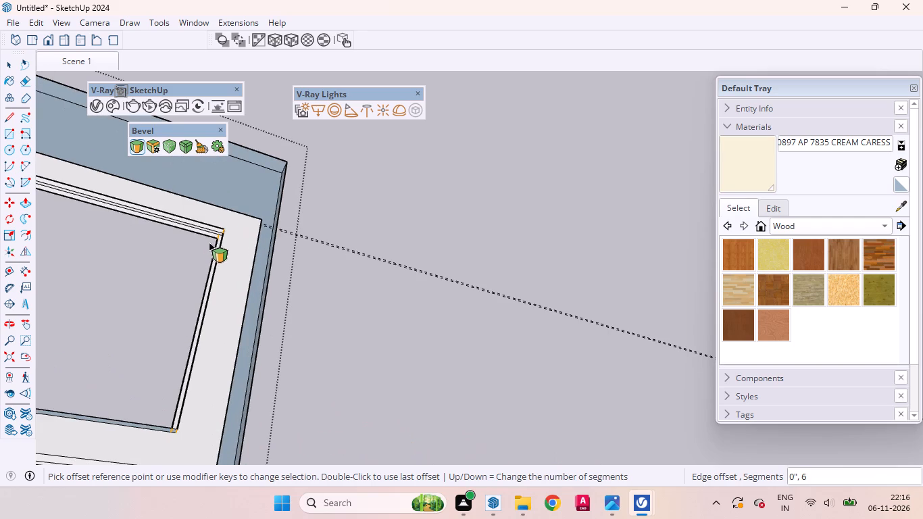
left_click(209, 243)
scroll(197, 241, "up", 5)
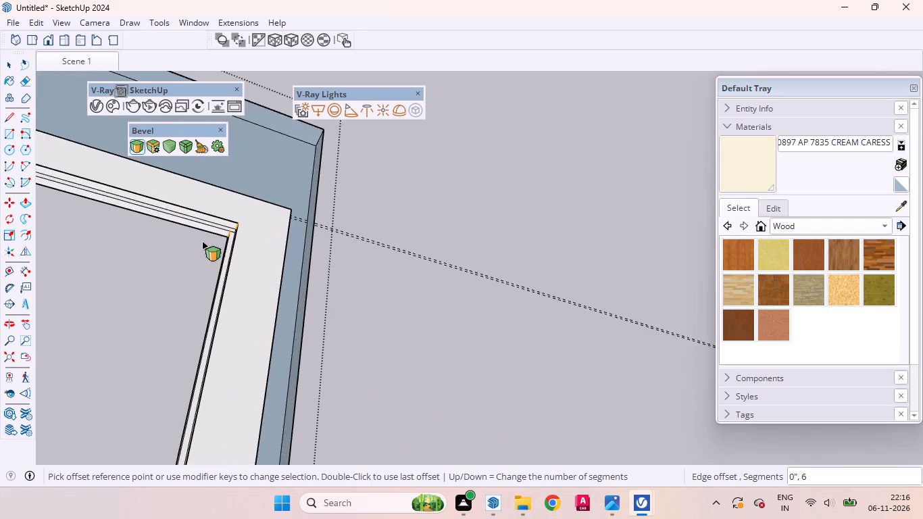
scroll(202, 241, "up", 15)
left_click(243, 233)
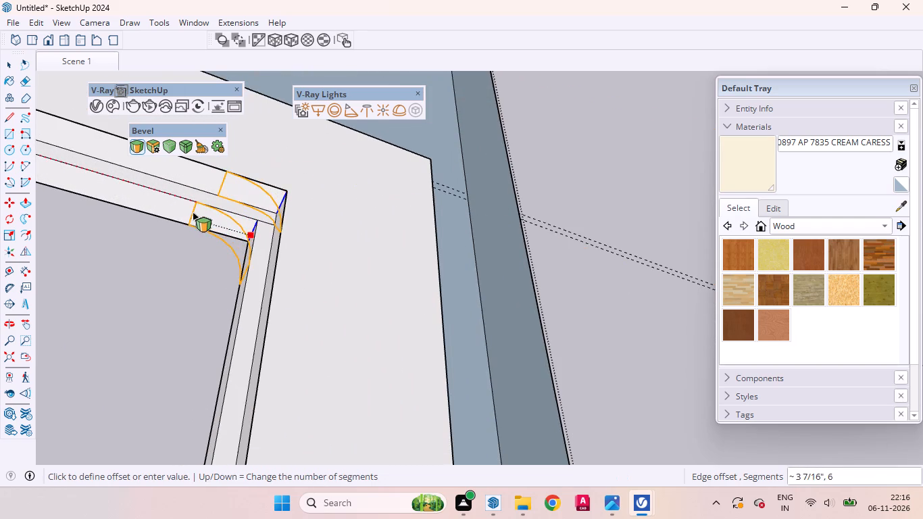
scroll(193, 212, "down", 20)
scroll(193, 212, "down", 3)
scroll(196, 217, "up", 1)
scroll(196, 217, "down", 7)
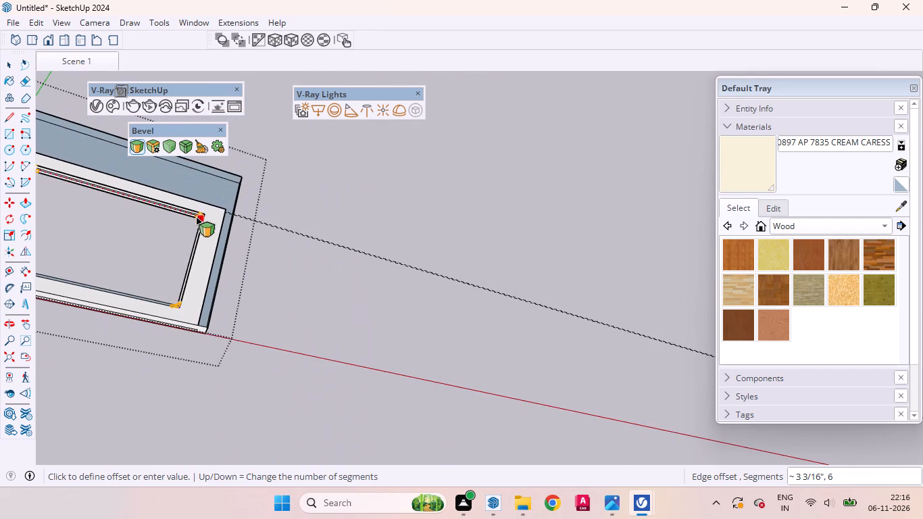
scroll(148, 206, "down", 2)
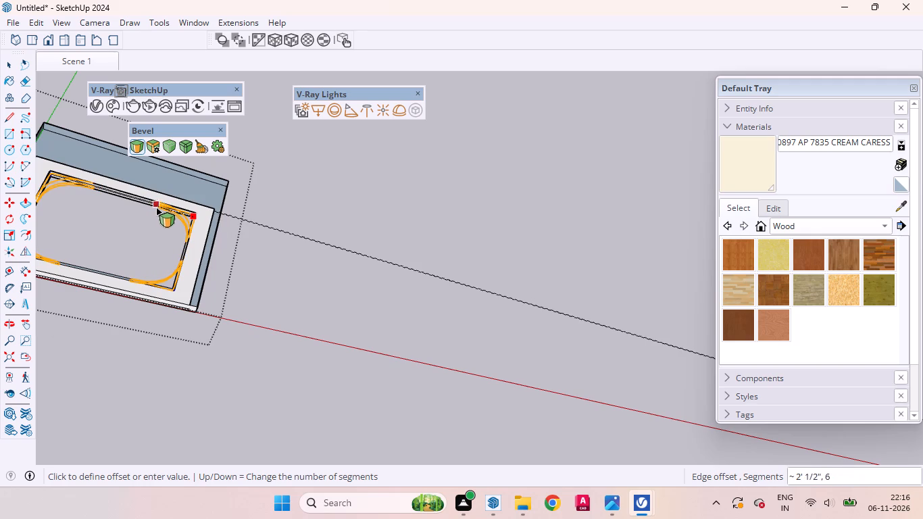
left_click(157, 208)
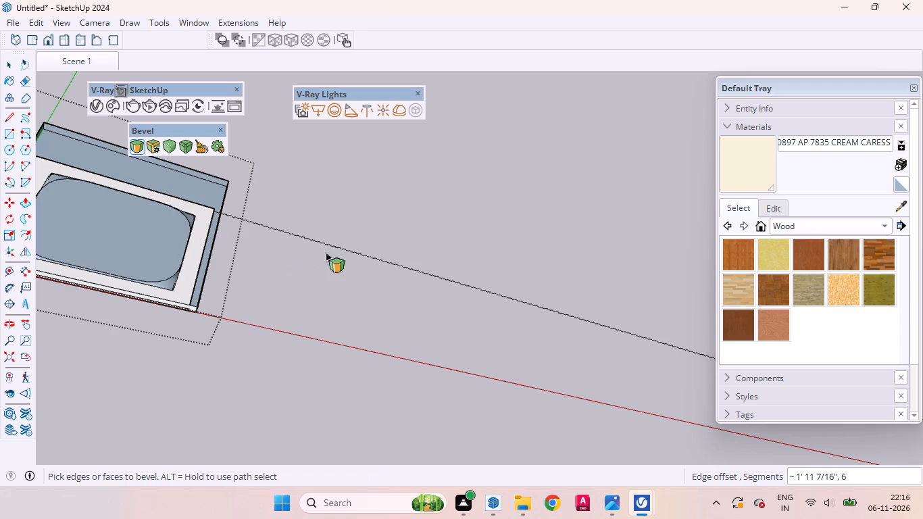
key("space")
Examine the bevelled recess corners and the cove from above and from the underside of the false ceiling.
scroll(184, 276, "up", 10)
middle_click_drag(180, 292, 270, 284)
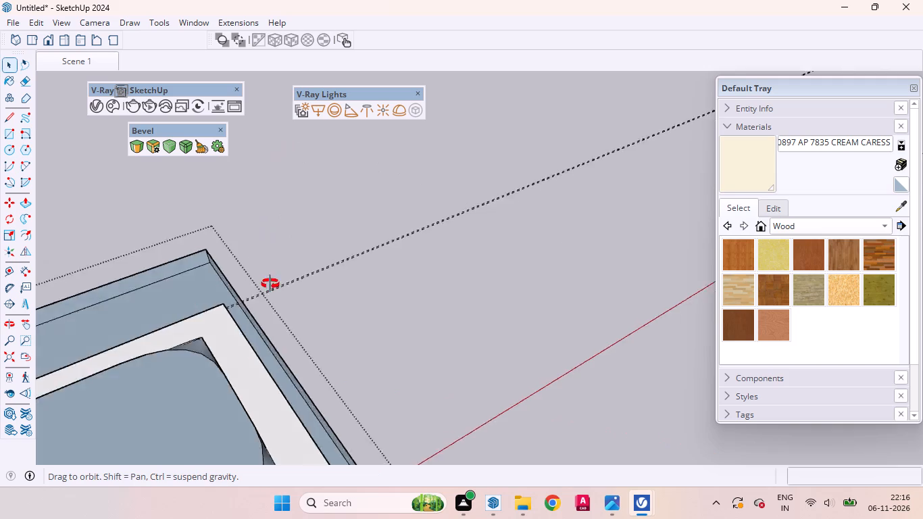
middle_click_drag(270, 284, 474, 224)
scroll(445, 205, "up", 1)
scroll(375, 197, "down", 8)
scroll(416, 385, "up", 10)
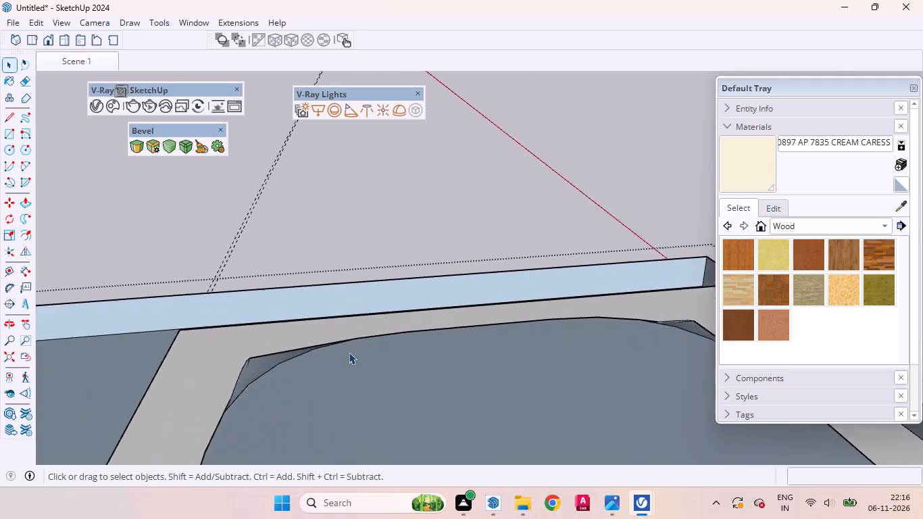
scroll(216, 317, "down", 13)
scroll(309, 237, "up", 1)
scroll(310, 237, "down", 3)
middle_click_drag(349, 330, 264, 195)
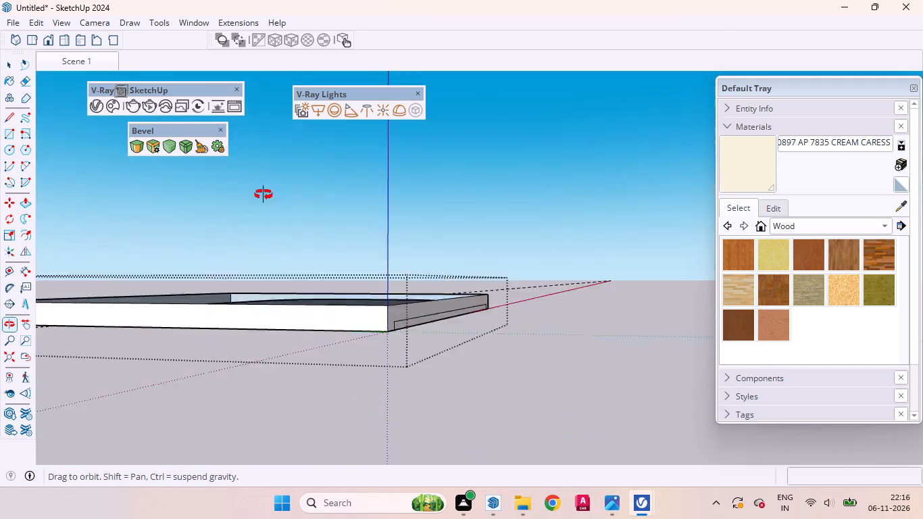
middle_click_drag(264, 195, 318, 105)
scroll(318, 105, "up", 10)
scroll(332, 271, "down", 5)
middle_click_drag(330, 307, 344, 318)
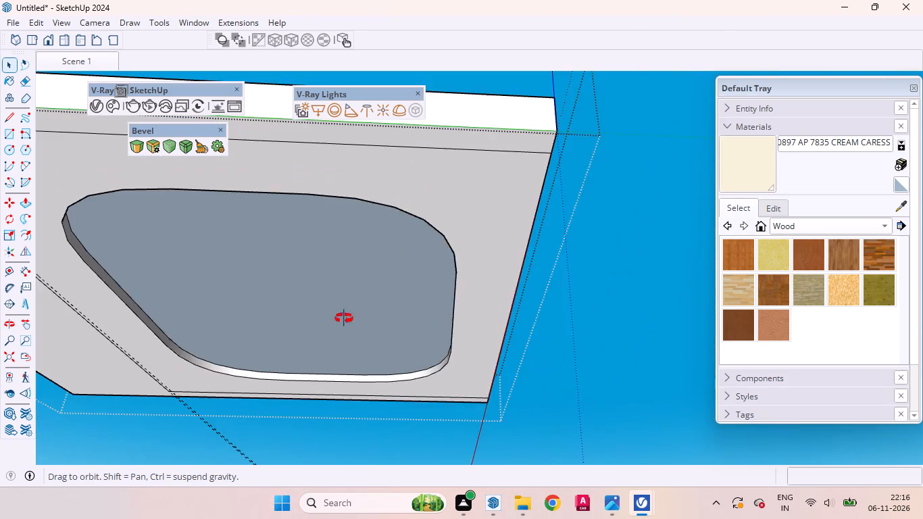
middle_click_drag(344, 318, 359, 475)
scroll(279, 324, "down", 4)
middle_click_drag(255, 365, 190, 355)
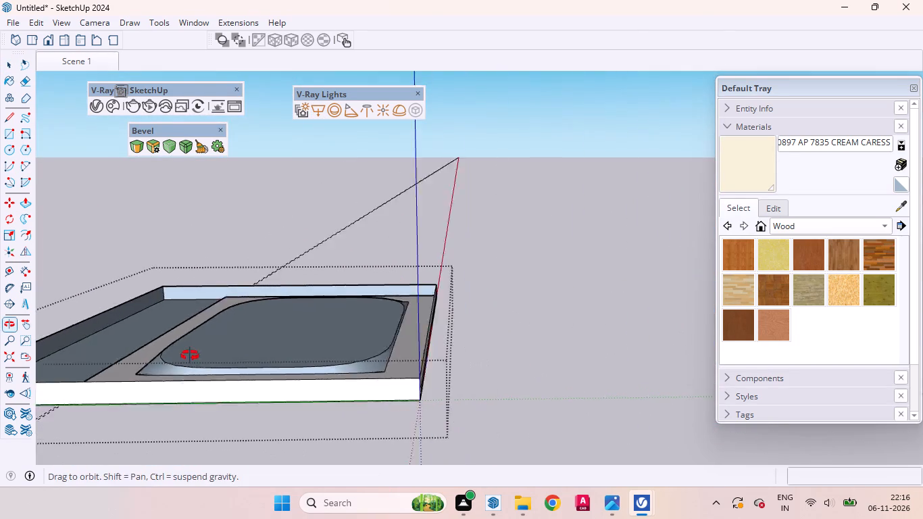
middle_click_drag(190, 355, 186, 346)
scroll(311, 325, "up", 8)
scroll(354, 324, "down", 4)
middle_click_drag(344, 341, 559, 324)
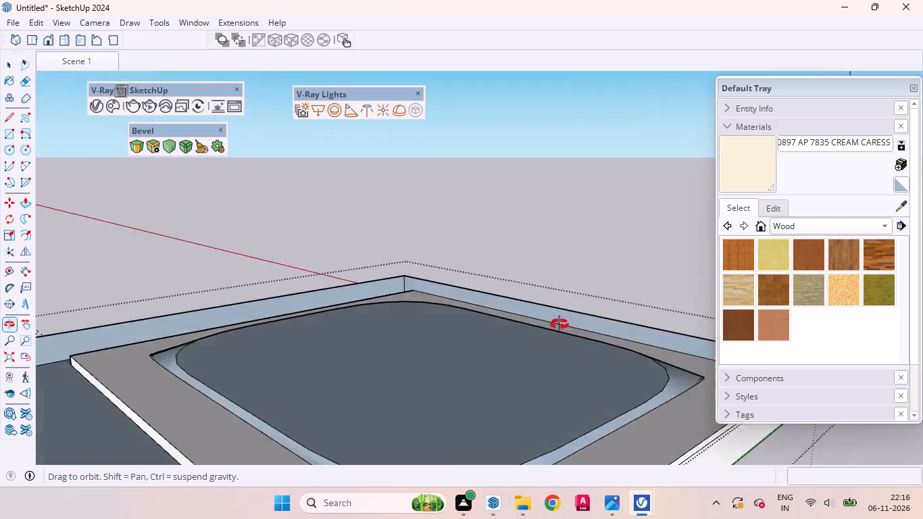
middle_click_drag(559, 324, 382, 147)
scroll(434, 244, "down", 7)
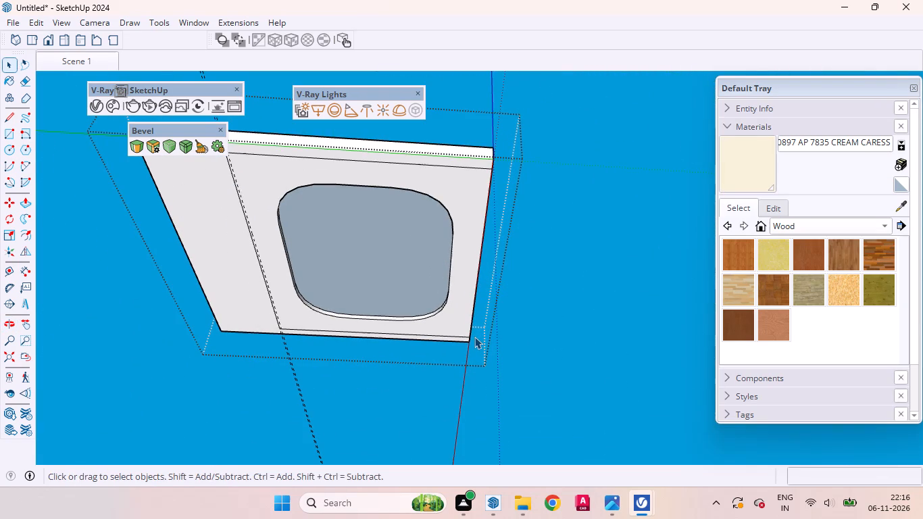
Undo the bevel on the recess corners so the false ceiling's opening has square corners again.
key("ctrl+z")
key("ctrl+z")
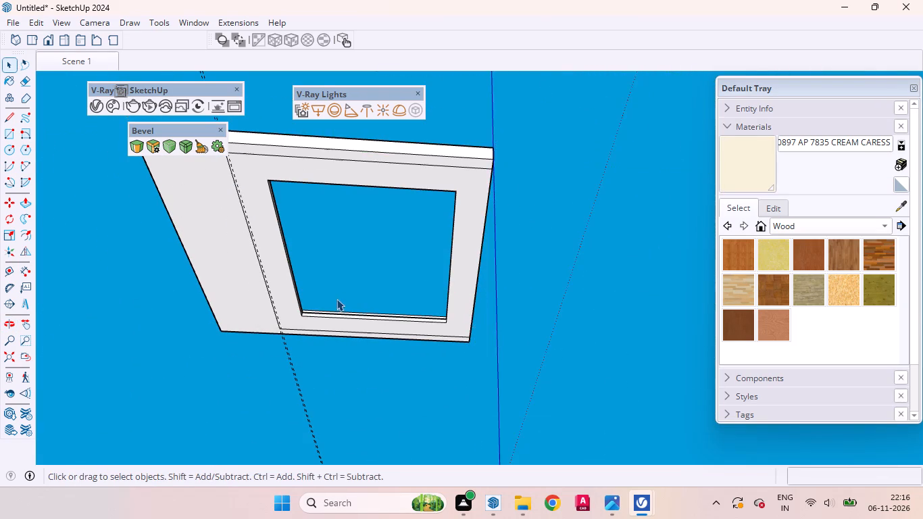
Examine the square recess opening and its edge ledge from the underside of the false ceiling.
scroll(338, 299, "up", 3)
middle_click_drag(340, 331, 321, 501)
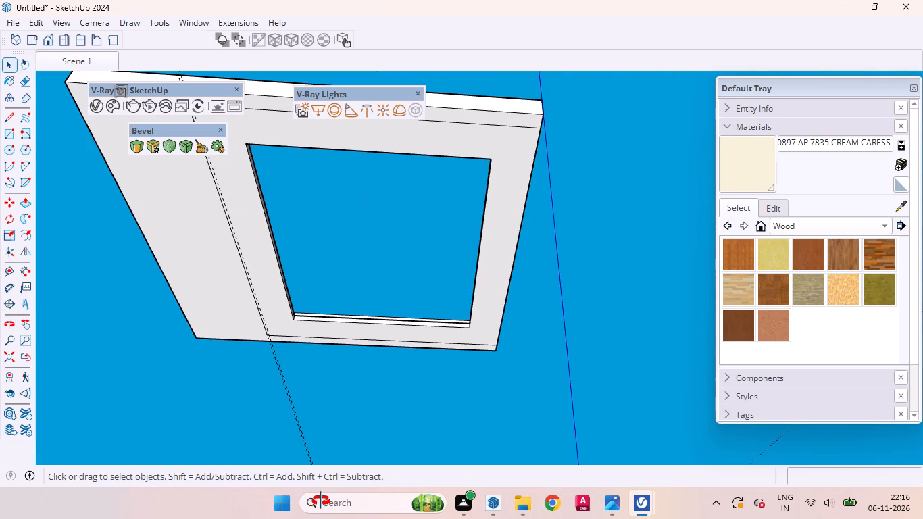
key("space")
key("space")
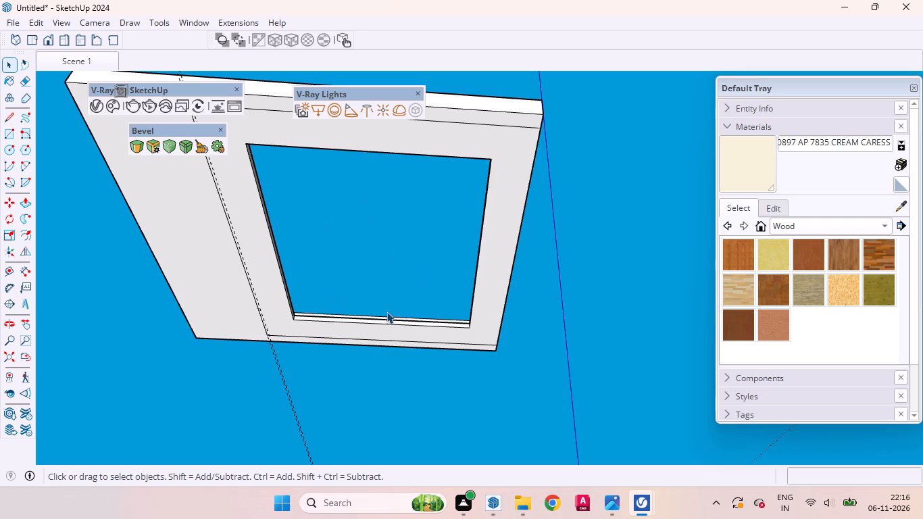
scroll(280, 337, "up", 1)
scroll(280, 337, "down", 1)
scroll(280, 337, "up", 6)
scroll(336, 296, "up", 8)
scroll(345, 236, "down", 8)
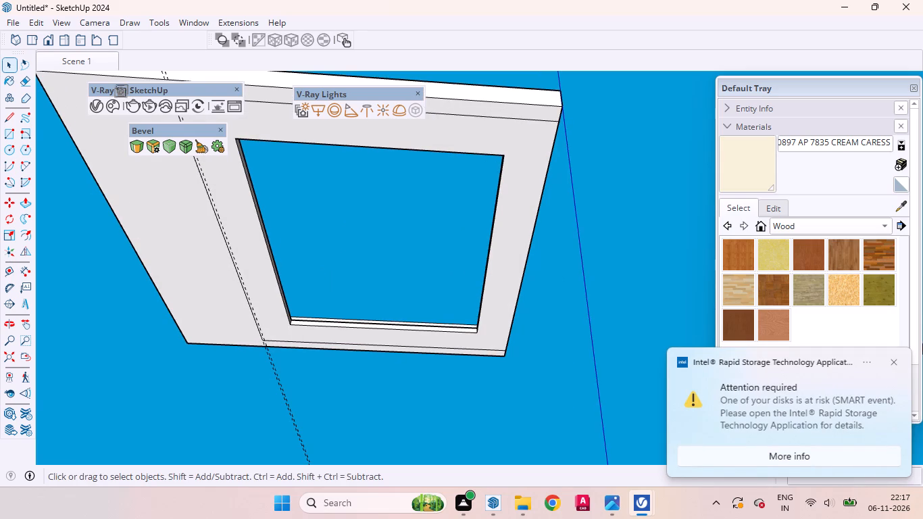
left_click(891, 359)
scroll(304, 290, "up", 3)
scroll(304, 290, "down", 1)
scroll(304, 290, "up", 1)
scroll(291, 310, "down", 6)
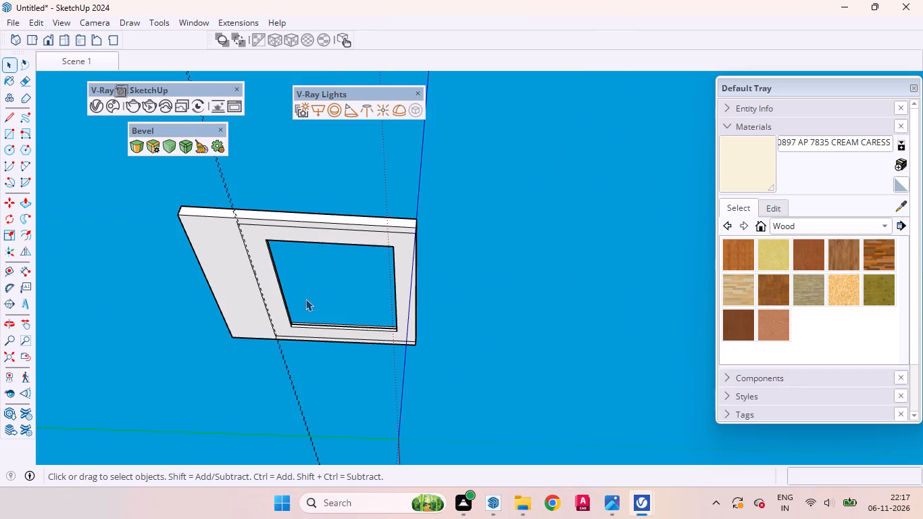
scroll(305, 299, "down", 3)
Open the false ceiling group for editing and select the vertical edge below the ledge at one recess corner.
middle_click_drag(314, 299, 261, 466)
scroll(309, 276, "up", 8)
scroll(325, 259, "down", 1)
scroll(325, 259, "up", 2)
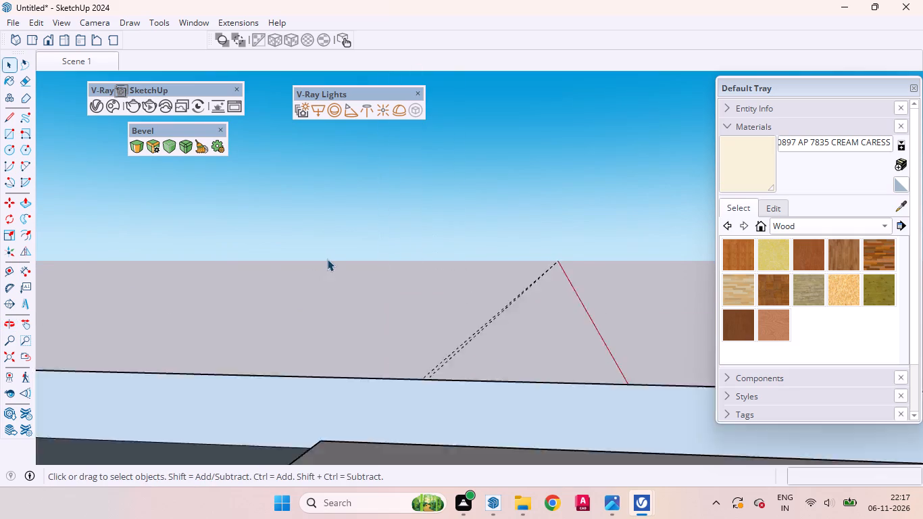
scroll(327, 259, "up", 2)
scroll(356, 247, "down", 8)
middle_click_drag(353, 224, 319, 370)
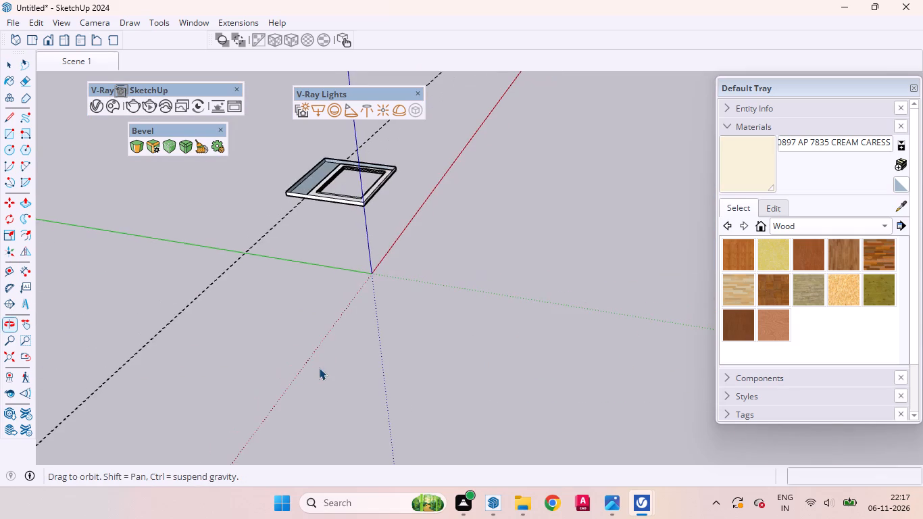
scroll(339, 137, "up", 3)
scroll(339, 115, "down", 1)
scroll(349, 143, "up", 19)
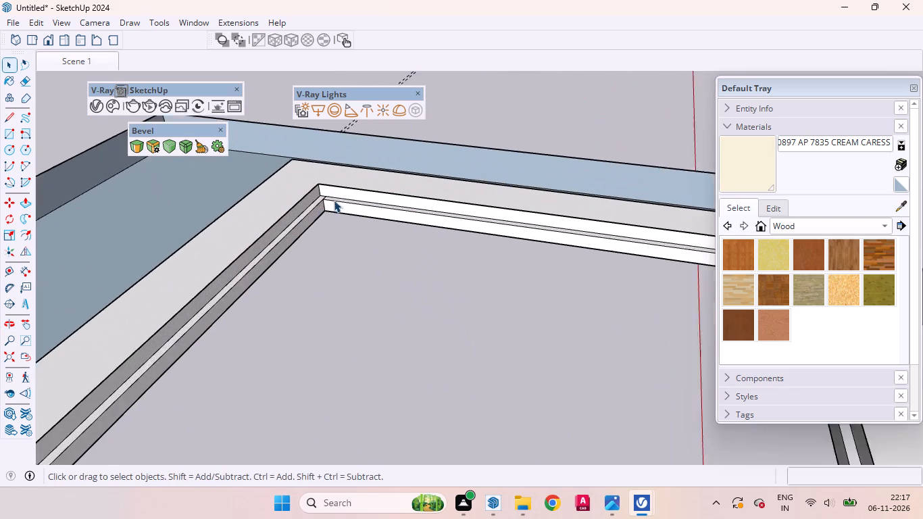
scroll(334, 200, "up", 8)
left_click(318, 200)
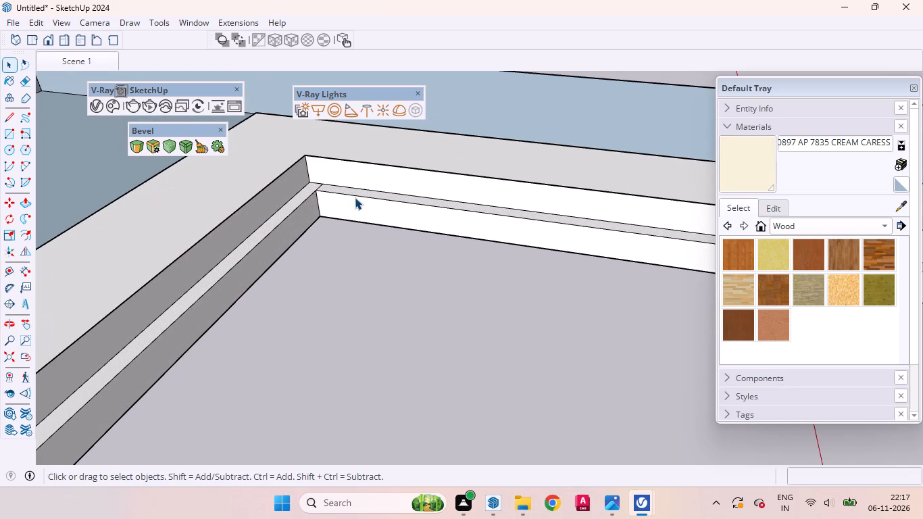
scroll(358, 199, "down", 3)
scroll(322, 216, "up", 8)
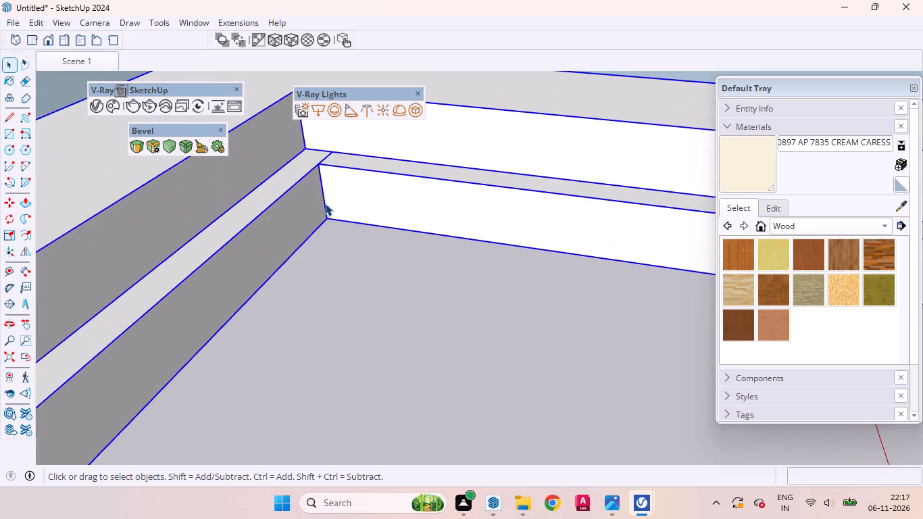
double_click(327, 203)
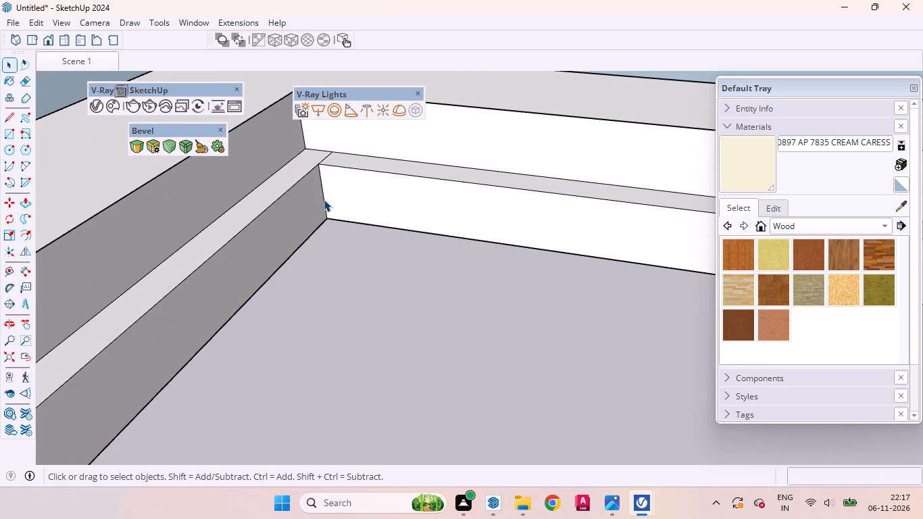
scroll(314, 187, "up", 7)
scroll(324, 189, "down", 1)
scroll(326, 189, "up", 1)
left_click(326, 189)
Add the vertical edge below the ledge at the second recess corner to the selection.
scroll(378, 216, "down", 8)
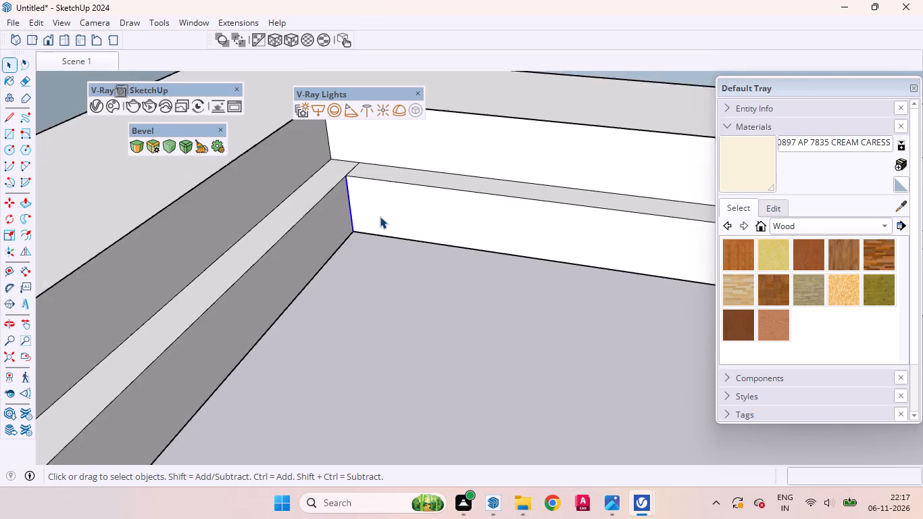
scroll(380, 216, "down", 17)
scroll(382, 201, "up", 3)
scroll(380, 187, "down", 11)
middle_click_drag(446, 239, 554, 264)
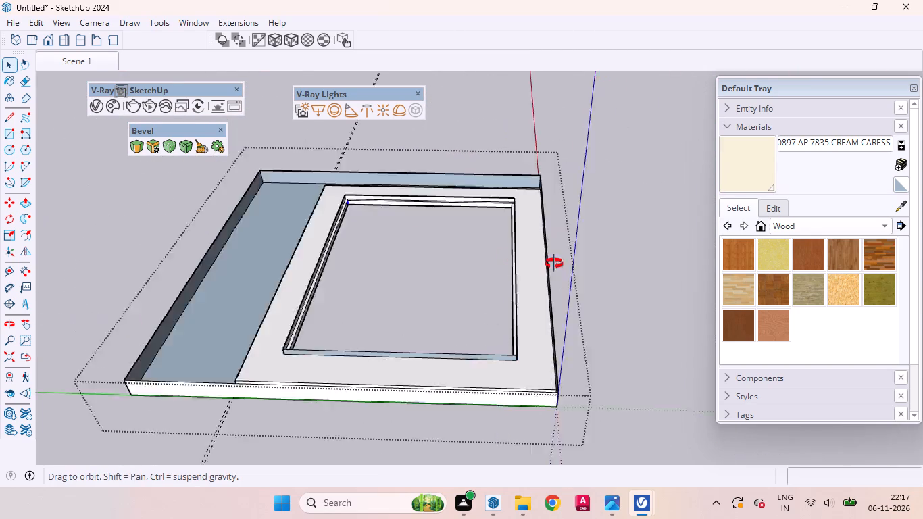
middle_click_drag(554, 264, 718, 247)
scroll(472, 218, "up", 20)
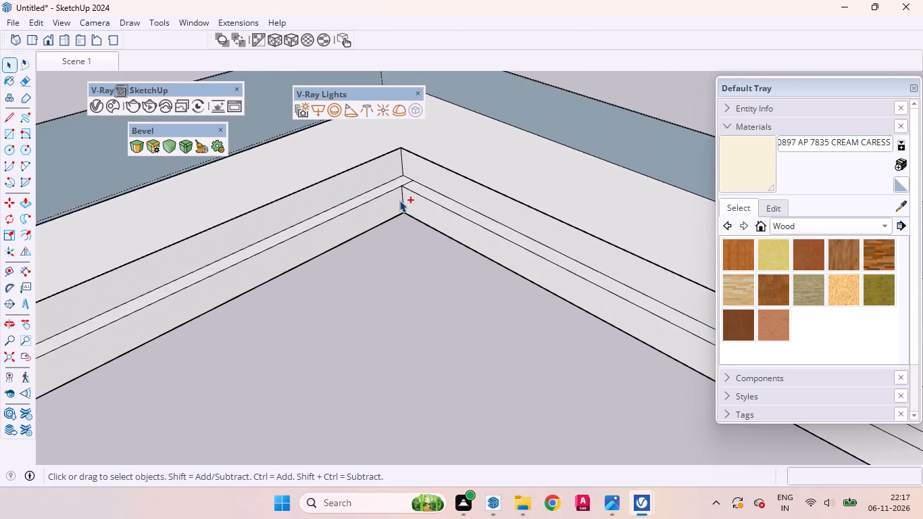
left_click(405, 197, "ctrl")
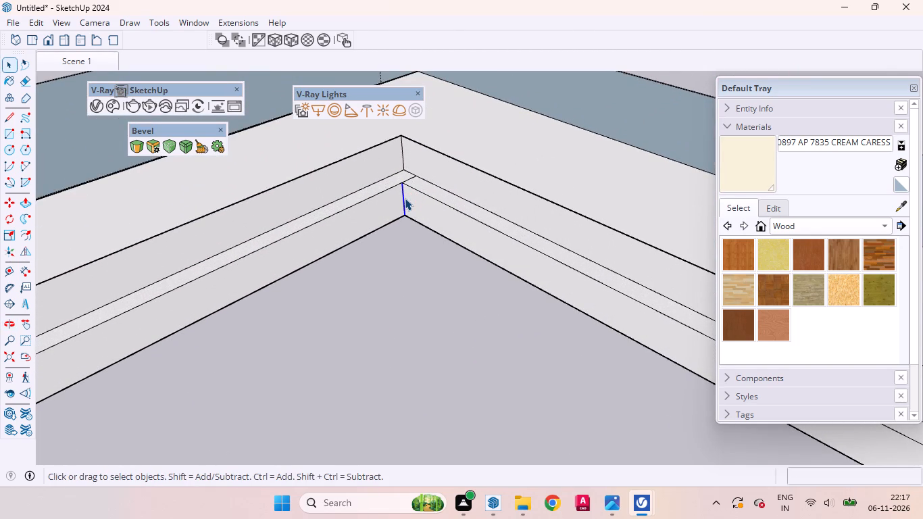
Add the vertical edge below the ledge at the third recess corner to the selection.
scroll(416, 200, "down", 7)
scroll(434, 201, "up", 1)
scroll(434, 201, "down", 9)
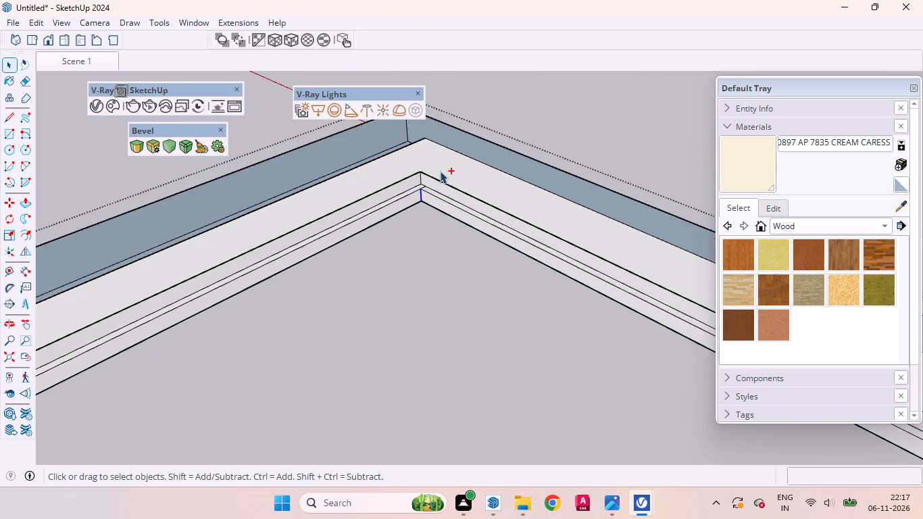
scroll(440, 171, "down", 8)
middle_click_drag(590, 251, 746, 290, "ctrl")
scroll(510, 247, "up", 5, "ctrl")
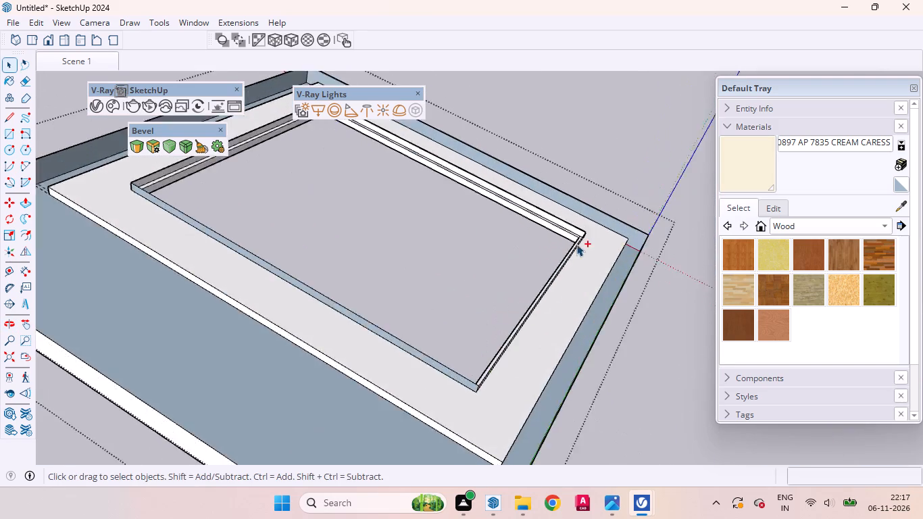
scroll(576, 244, "up", 11, "ctrl")
scroll(561, 243, "down", 1, "ctrl")
scroll(561, 243, "up", 7, "ctrl")
middle_click_drag(474, 297, 692, 431, "ctrl")
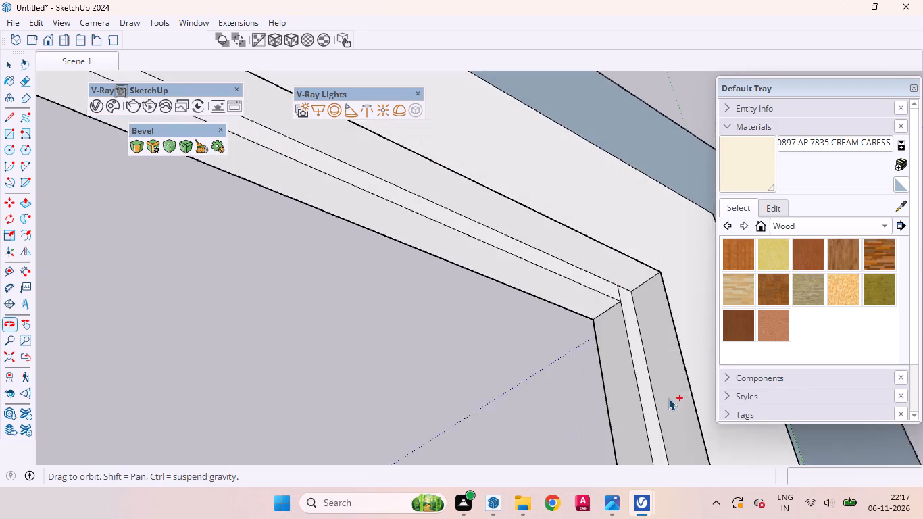
scroll(589, 319, "up", 2, "ctrl")
scroll(634, 309, "down", 1, "ctrl")
scroll(645, 308, "up", 6, "ctrl")
left_click(614, 313, "ctrl")
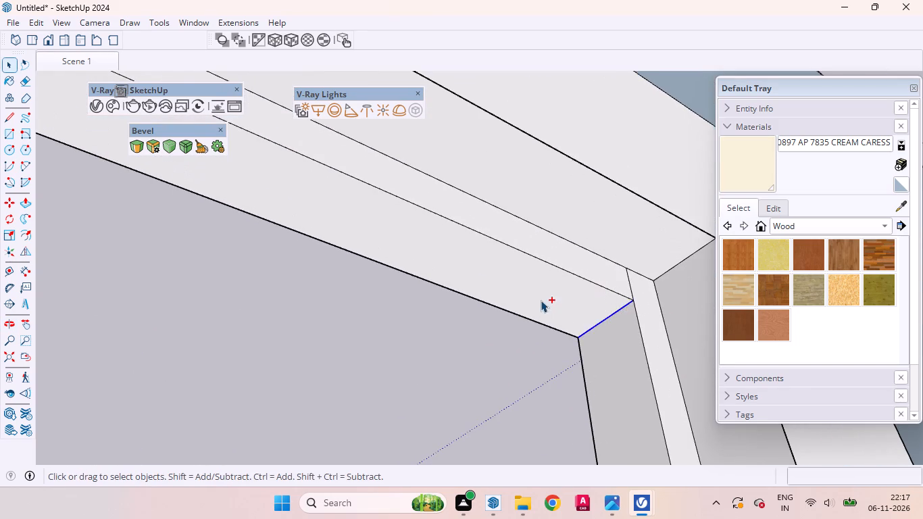
Add the vertical edge below the ledge at the fourth recess corner to the selection.
scroll(539, 292, "down", 6, "ctrl")
scroll(425, 189, "up", 2, "ctrl")
scroll(425, 189, "down", 7, "ctrl")
scroll(433, 219, "up", 1, "ctrl")
scroll(433, 219, "down", 20, "ctrl")
scroll(433, 219, "down", 6, "ctrl")
scroll(433, 212, "up", 1, "ctrl")
scroll(433, 212, "down", 2, "ctrl")
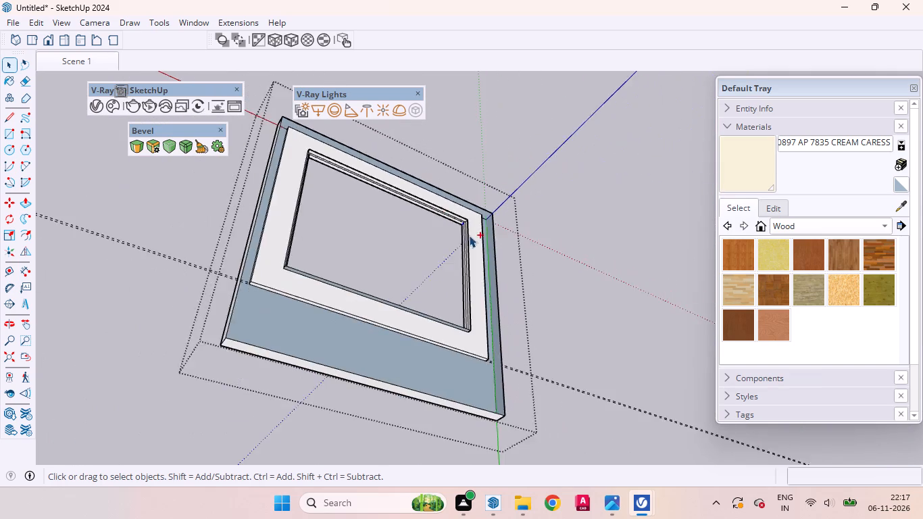
middle_click_drag(420, 312, 38, 353, "ctrl")
scroll(323, 281, "up", 8, "ctrl")
scroll(503, 280, "down", 5, "ctrl")
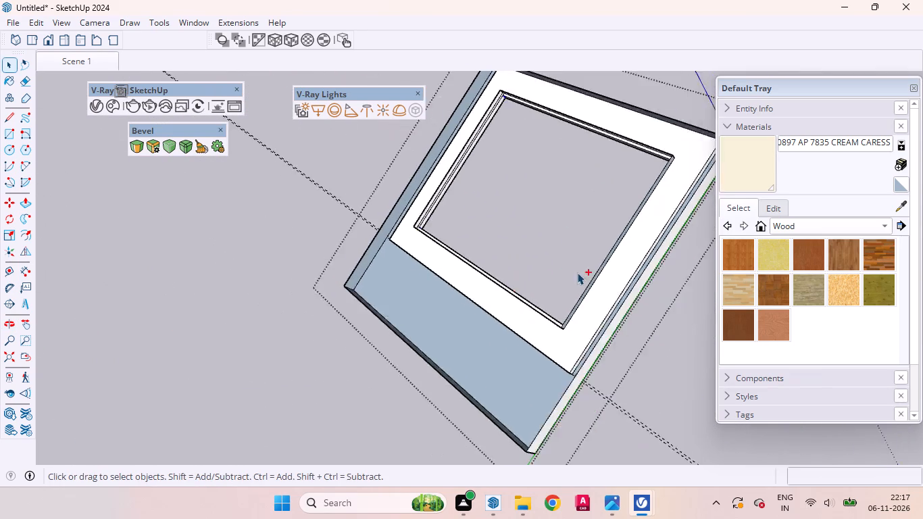
scroll(578, 276, "up", 14, "ctrl")
middle_click_drag(548, 344, 651, 414, "ctrl")
scroll(478, 226, "down", 3, "ctrl")
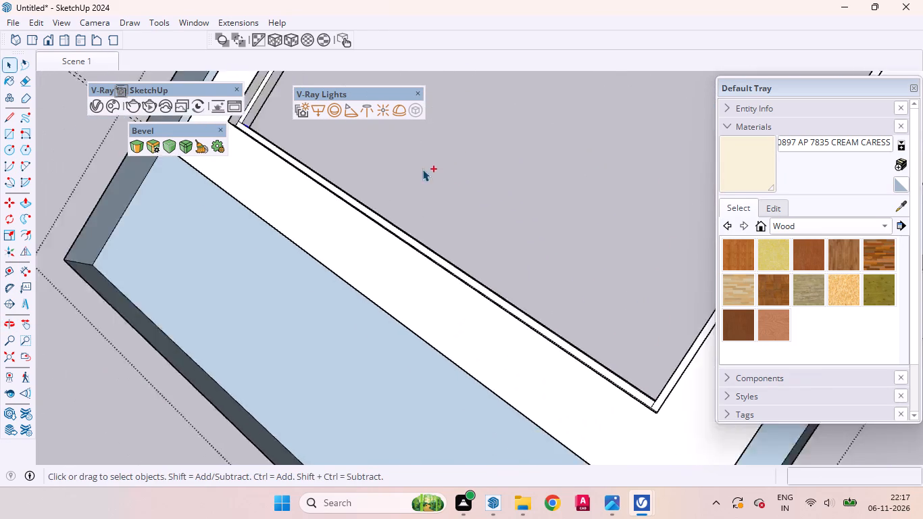
scroll(422, 169, "down", 6, "ctrl")
scroll(530, 276, "up", 9, "ctrl")
middle_click_drag(523, 326, 692, 480, "ctrl")
scroll(684, 465, "up", 2, "ctrl")
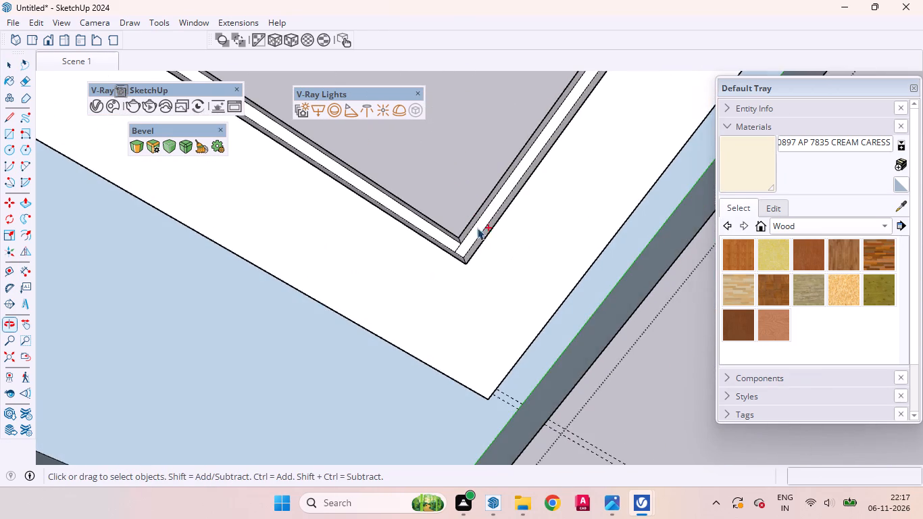
scroll(477, 228, "up", 20, "ctrl")
scroll(477, 228, "up", 2, "ctrl")
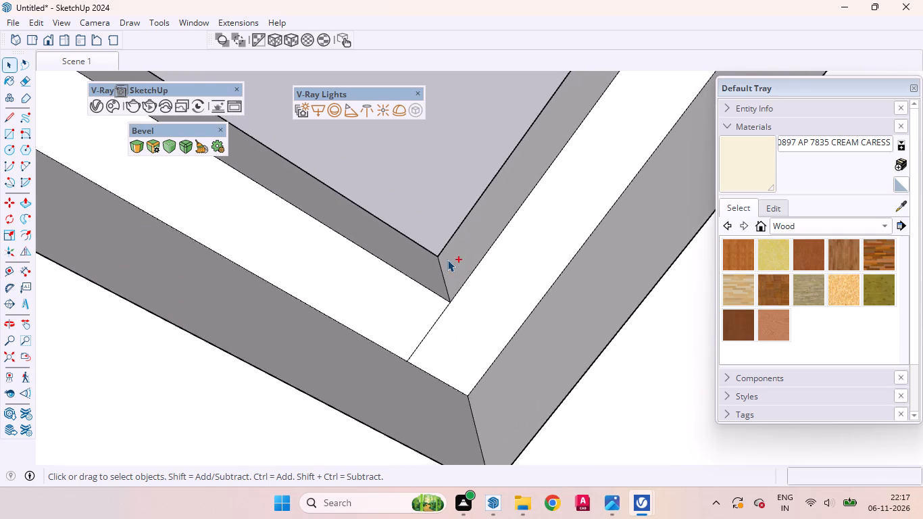
scroll(447, 259, "up", 1, "ctrl")
left_click(441, 276, "ctrl")
Round the four selected edges below the ledge with Bevel, using 6 segments and an offset of about 2' 5/8".
scroll(441, 266, "down", 4)
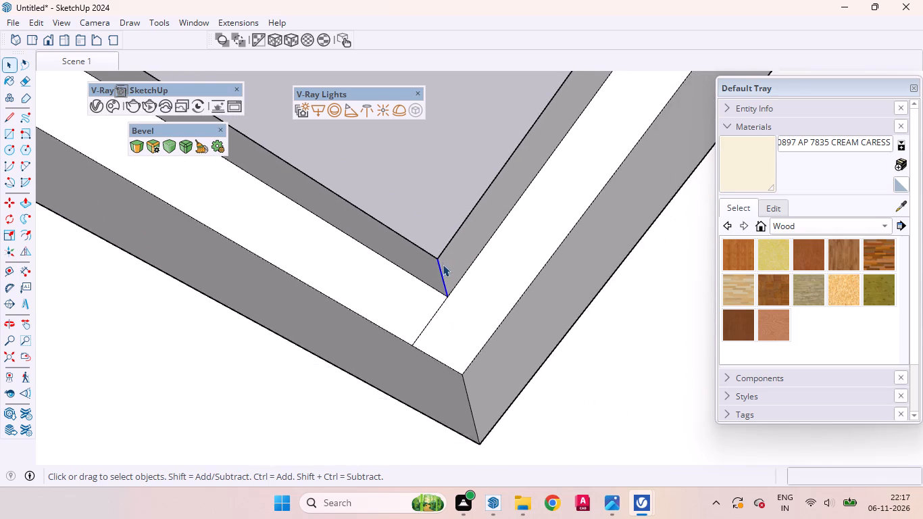
scroll(443, 264, "down", 3)
left_click(133, 145)
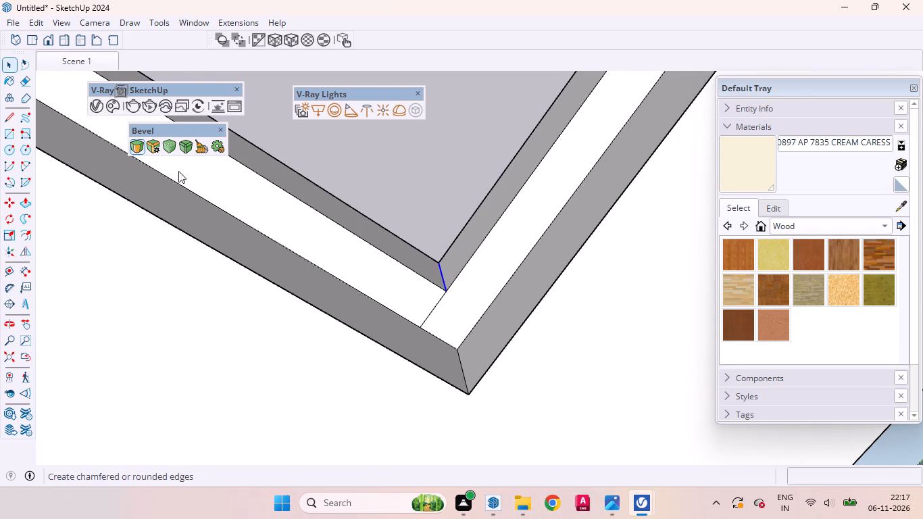
scroll(472, 265, "down", 1)
scroll(472, 264, "up", 9)
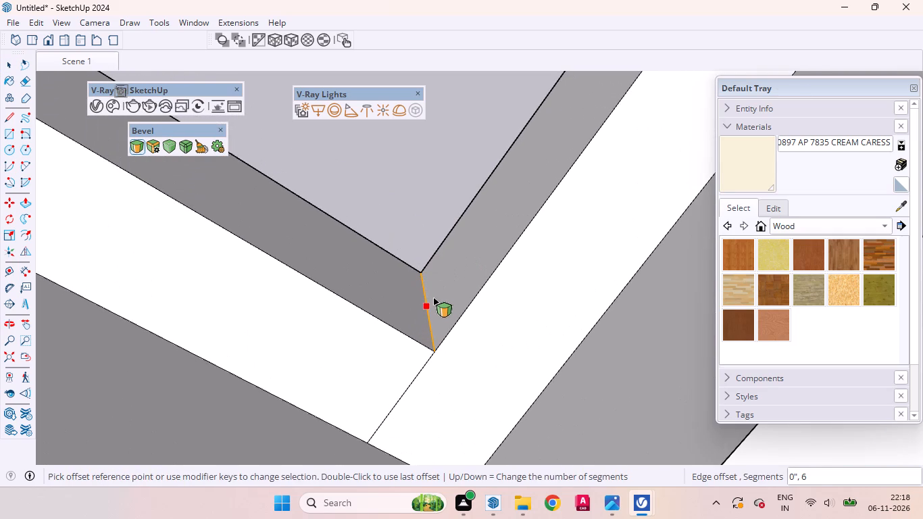
left_click(433, 297)
scroll(524, 228, "down", 9)
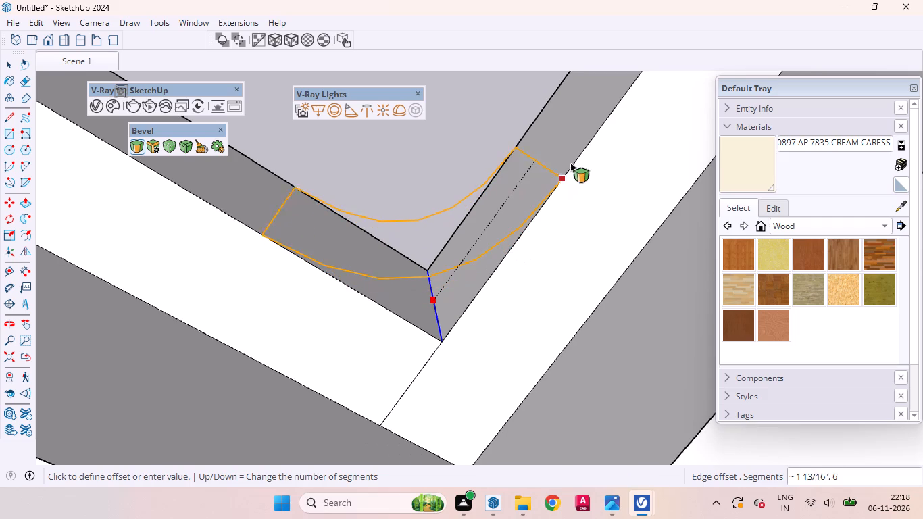
scroll(548, 182, "down", 20)
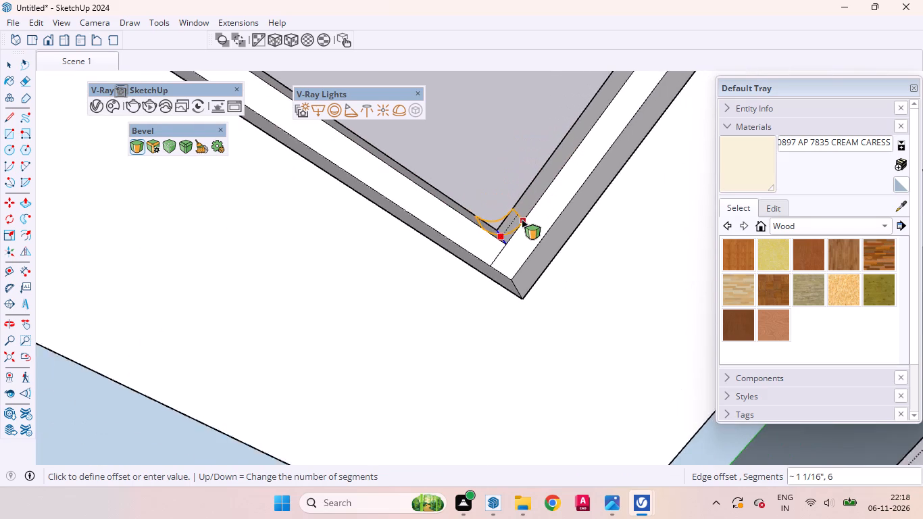
scroll(522, 220, "down", 20)
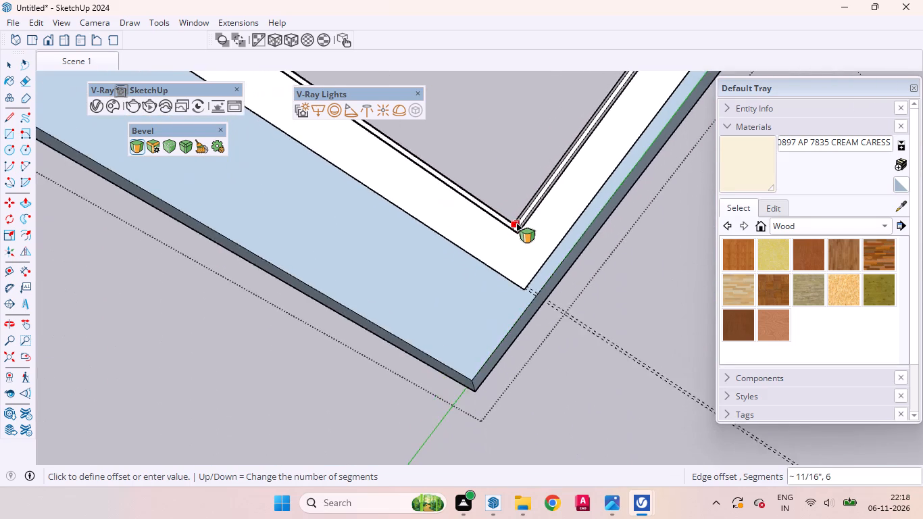
scroll(516, 223, "down", 10)
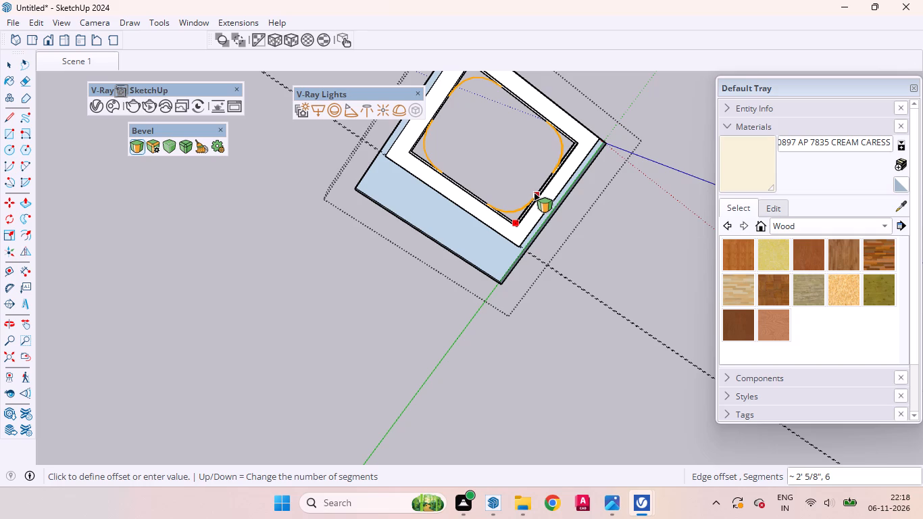
left_click(534, 193)
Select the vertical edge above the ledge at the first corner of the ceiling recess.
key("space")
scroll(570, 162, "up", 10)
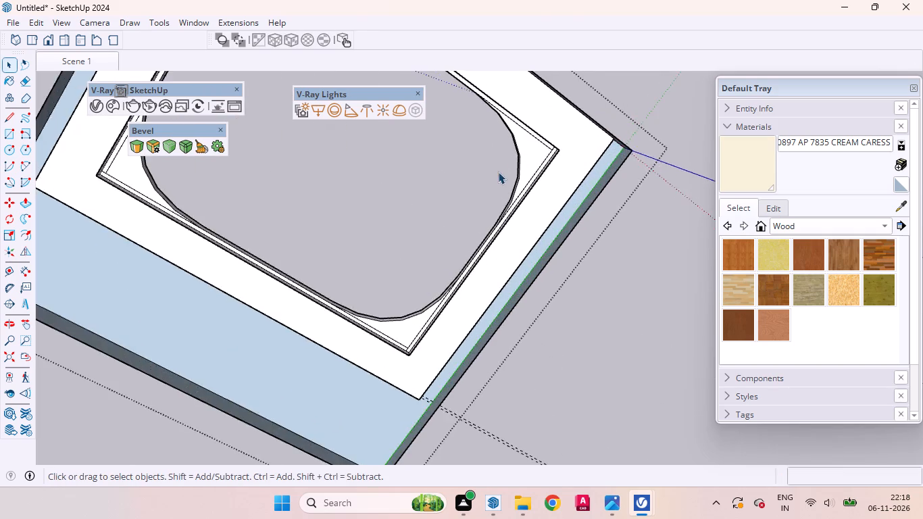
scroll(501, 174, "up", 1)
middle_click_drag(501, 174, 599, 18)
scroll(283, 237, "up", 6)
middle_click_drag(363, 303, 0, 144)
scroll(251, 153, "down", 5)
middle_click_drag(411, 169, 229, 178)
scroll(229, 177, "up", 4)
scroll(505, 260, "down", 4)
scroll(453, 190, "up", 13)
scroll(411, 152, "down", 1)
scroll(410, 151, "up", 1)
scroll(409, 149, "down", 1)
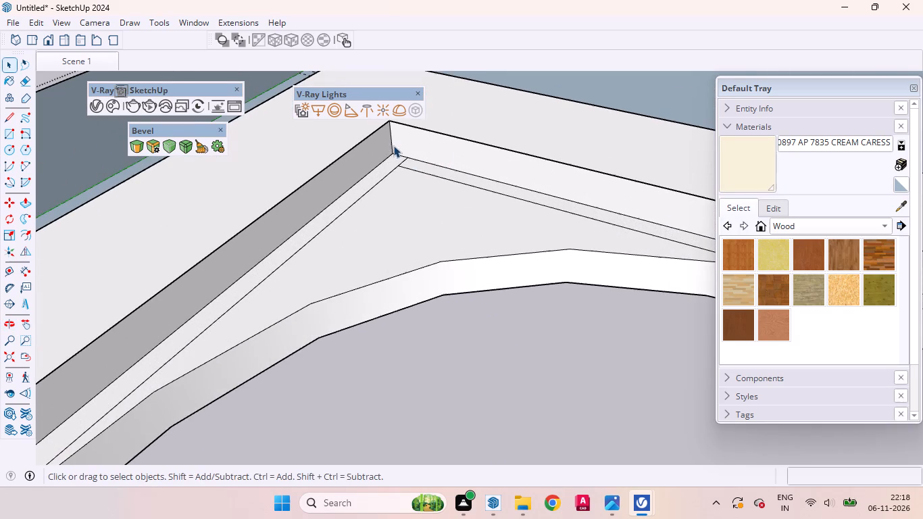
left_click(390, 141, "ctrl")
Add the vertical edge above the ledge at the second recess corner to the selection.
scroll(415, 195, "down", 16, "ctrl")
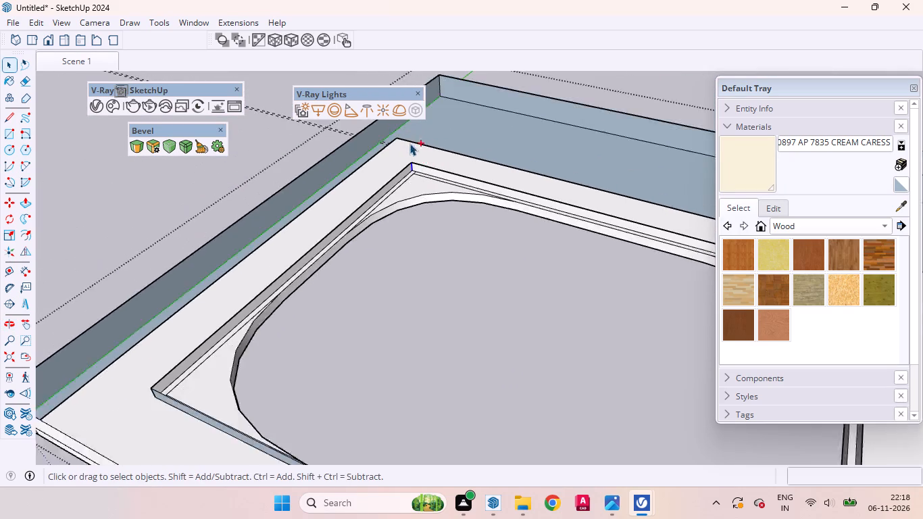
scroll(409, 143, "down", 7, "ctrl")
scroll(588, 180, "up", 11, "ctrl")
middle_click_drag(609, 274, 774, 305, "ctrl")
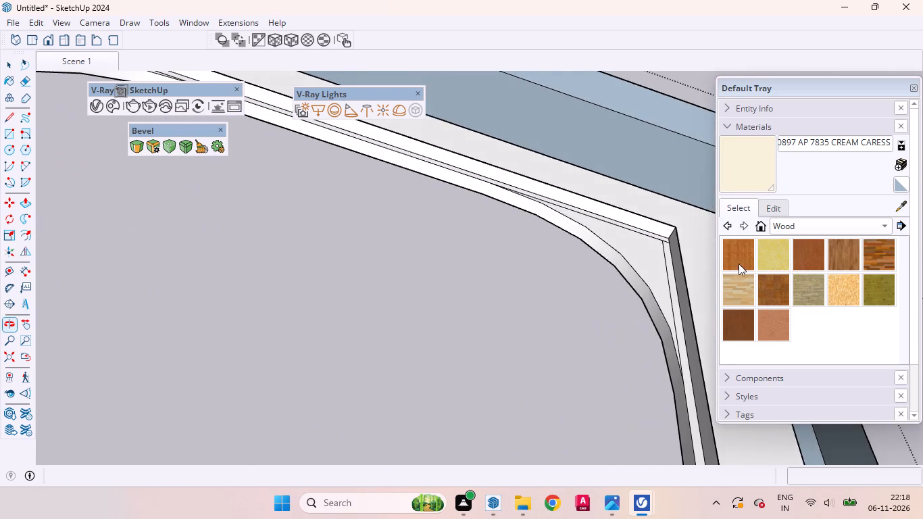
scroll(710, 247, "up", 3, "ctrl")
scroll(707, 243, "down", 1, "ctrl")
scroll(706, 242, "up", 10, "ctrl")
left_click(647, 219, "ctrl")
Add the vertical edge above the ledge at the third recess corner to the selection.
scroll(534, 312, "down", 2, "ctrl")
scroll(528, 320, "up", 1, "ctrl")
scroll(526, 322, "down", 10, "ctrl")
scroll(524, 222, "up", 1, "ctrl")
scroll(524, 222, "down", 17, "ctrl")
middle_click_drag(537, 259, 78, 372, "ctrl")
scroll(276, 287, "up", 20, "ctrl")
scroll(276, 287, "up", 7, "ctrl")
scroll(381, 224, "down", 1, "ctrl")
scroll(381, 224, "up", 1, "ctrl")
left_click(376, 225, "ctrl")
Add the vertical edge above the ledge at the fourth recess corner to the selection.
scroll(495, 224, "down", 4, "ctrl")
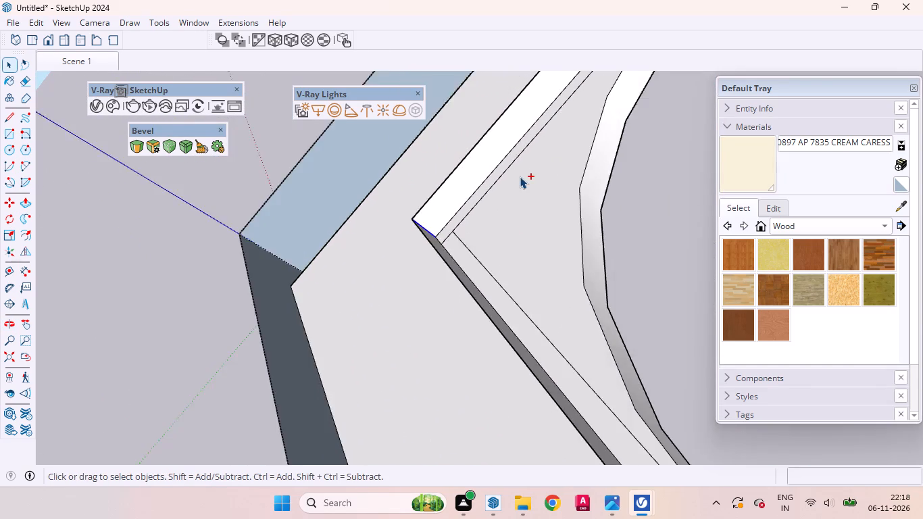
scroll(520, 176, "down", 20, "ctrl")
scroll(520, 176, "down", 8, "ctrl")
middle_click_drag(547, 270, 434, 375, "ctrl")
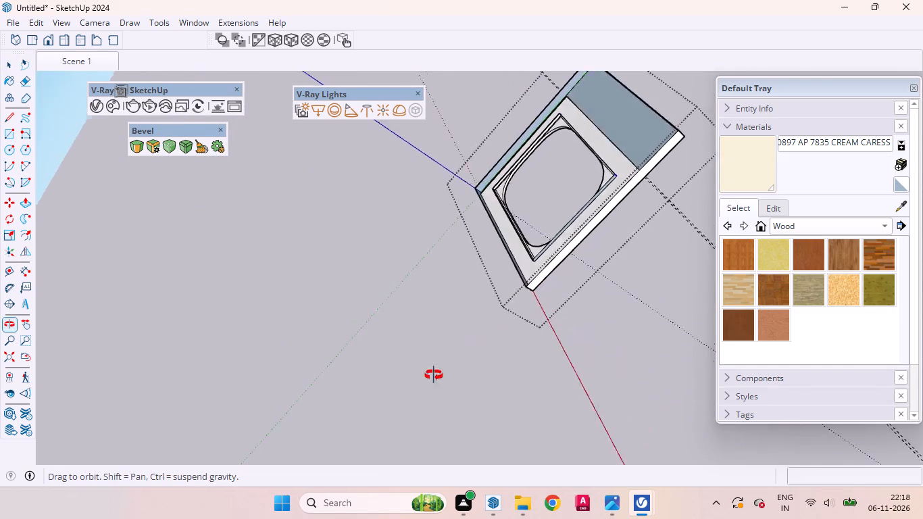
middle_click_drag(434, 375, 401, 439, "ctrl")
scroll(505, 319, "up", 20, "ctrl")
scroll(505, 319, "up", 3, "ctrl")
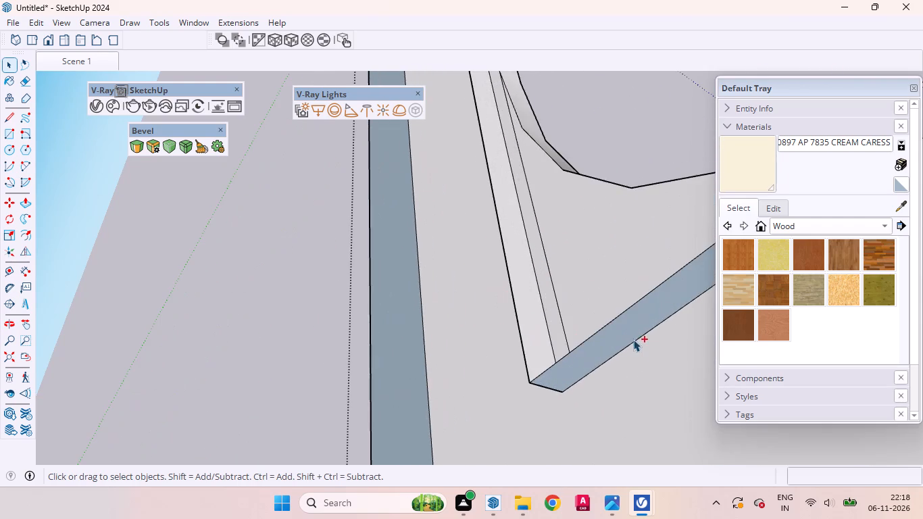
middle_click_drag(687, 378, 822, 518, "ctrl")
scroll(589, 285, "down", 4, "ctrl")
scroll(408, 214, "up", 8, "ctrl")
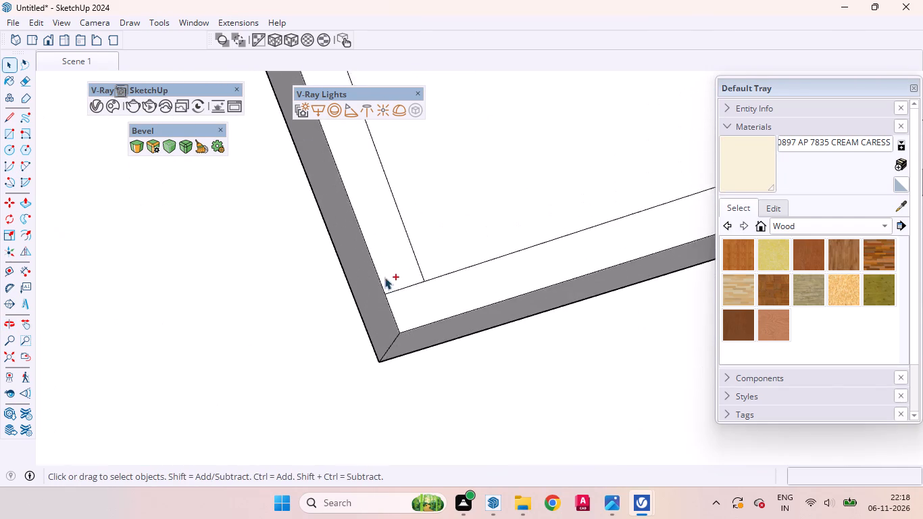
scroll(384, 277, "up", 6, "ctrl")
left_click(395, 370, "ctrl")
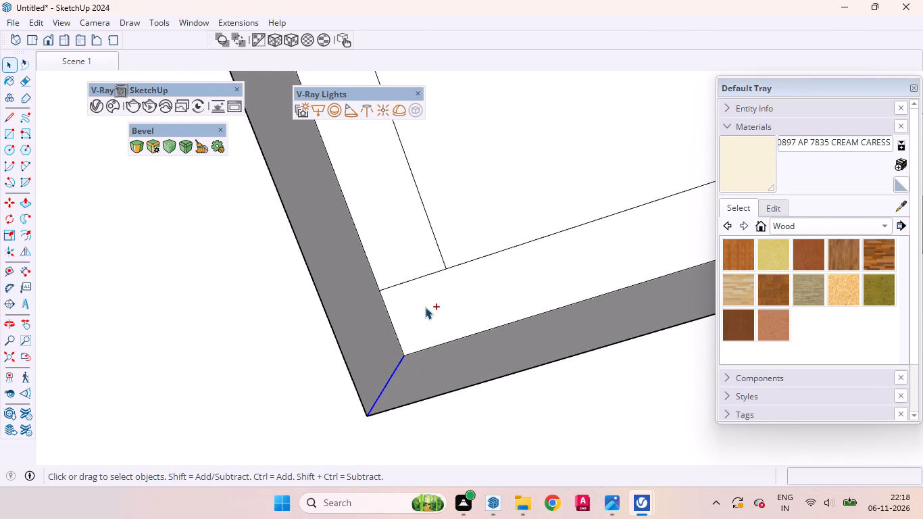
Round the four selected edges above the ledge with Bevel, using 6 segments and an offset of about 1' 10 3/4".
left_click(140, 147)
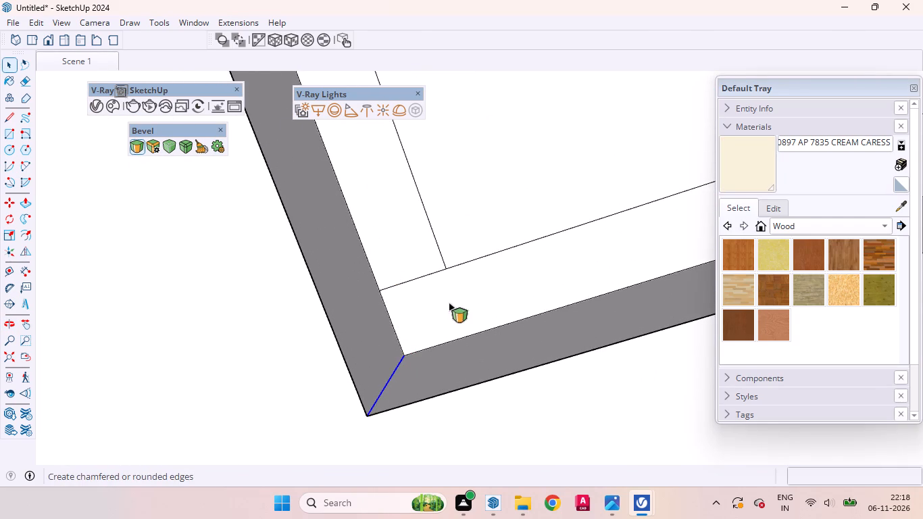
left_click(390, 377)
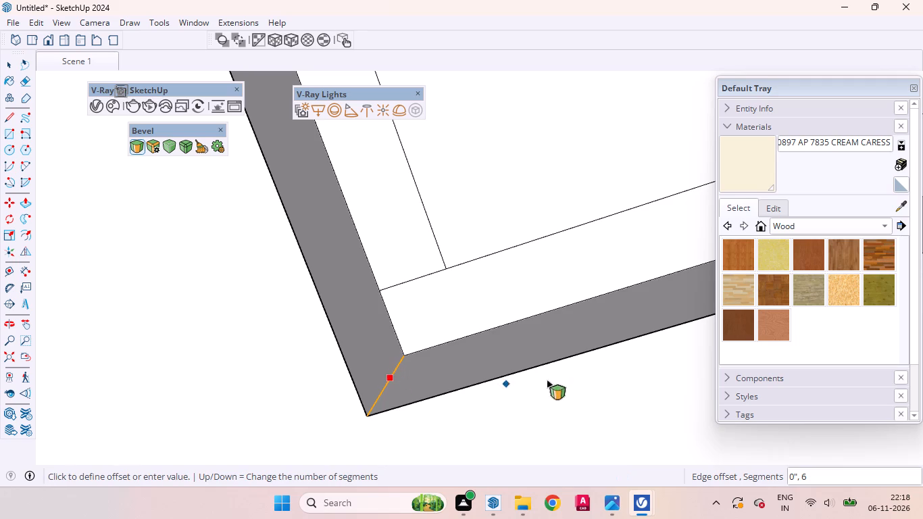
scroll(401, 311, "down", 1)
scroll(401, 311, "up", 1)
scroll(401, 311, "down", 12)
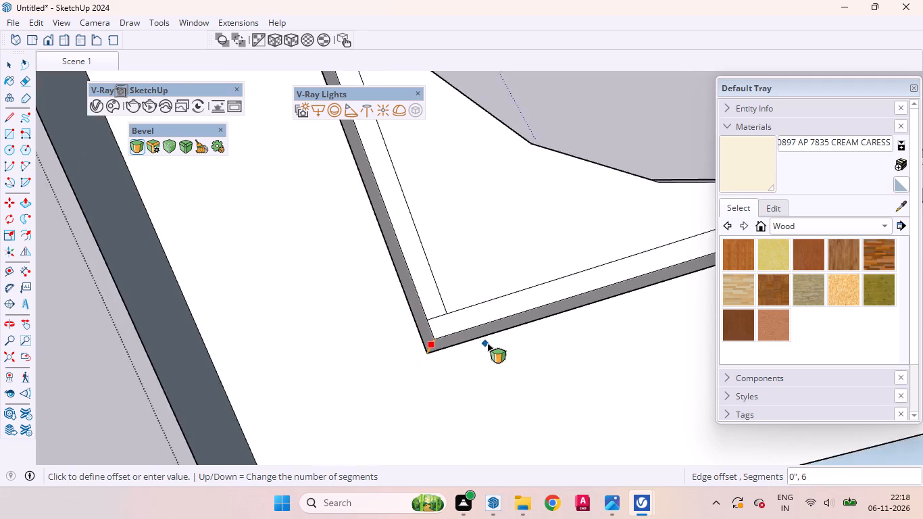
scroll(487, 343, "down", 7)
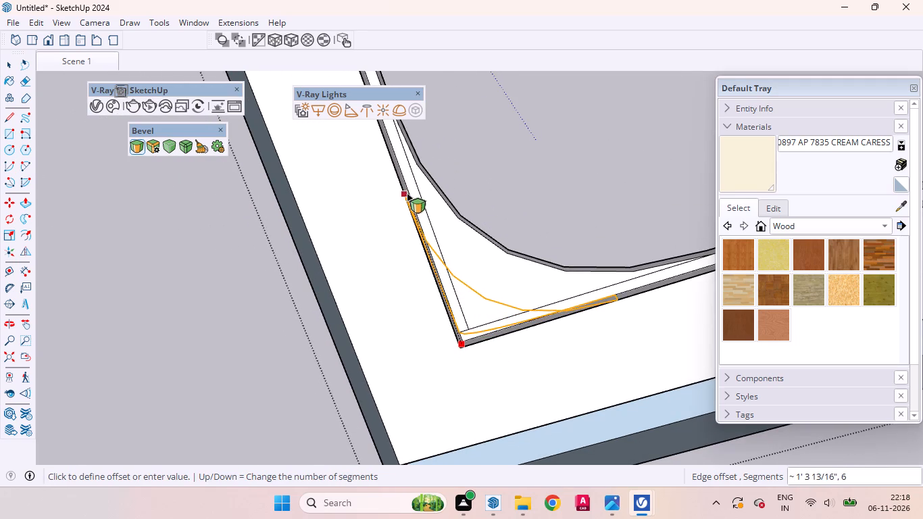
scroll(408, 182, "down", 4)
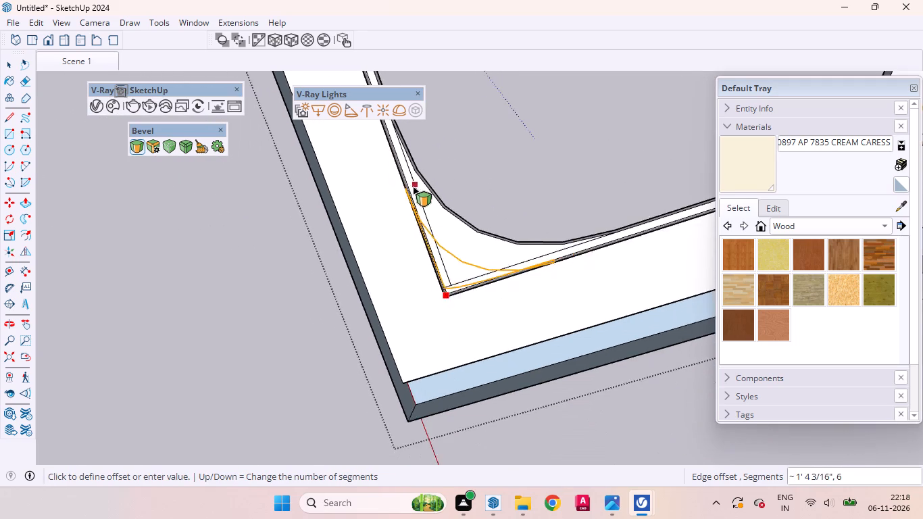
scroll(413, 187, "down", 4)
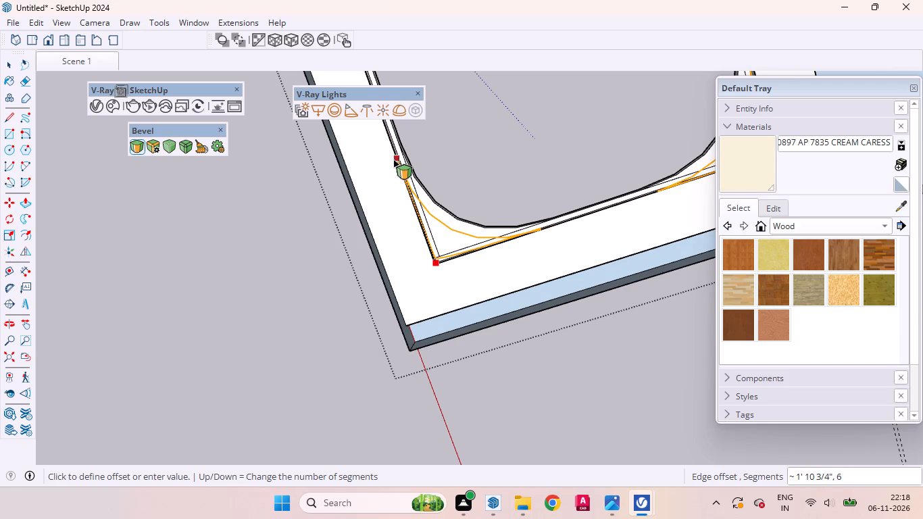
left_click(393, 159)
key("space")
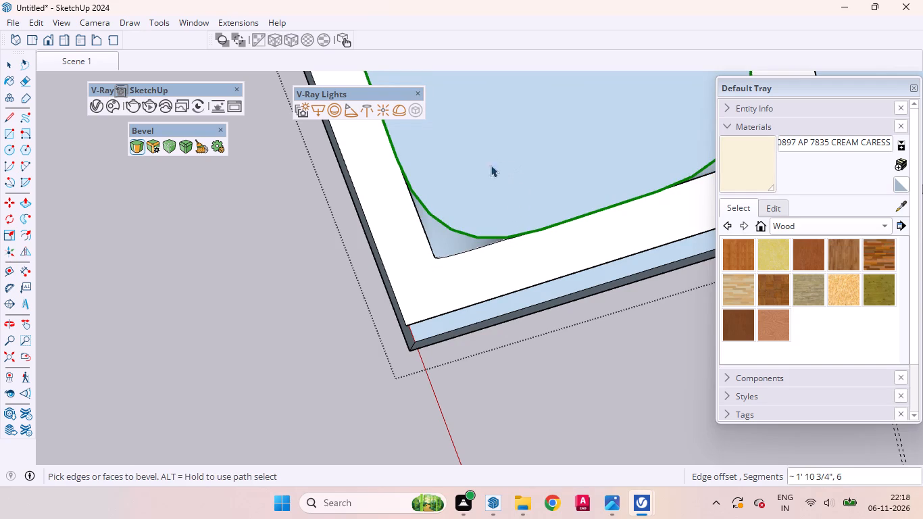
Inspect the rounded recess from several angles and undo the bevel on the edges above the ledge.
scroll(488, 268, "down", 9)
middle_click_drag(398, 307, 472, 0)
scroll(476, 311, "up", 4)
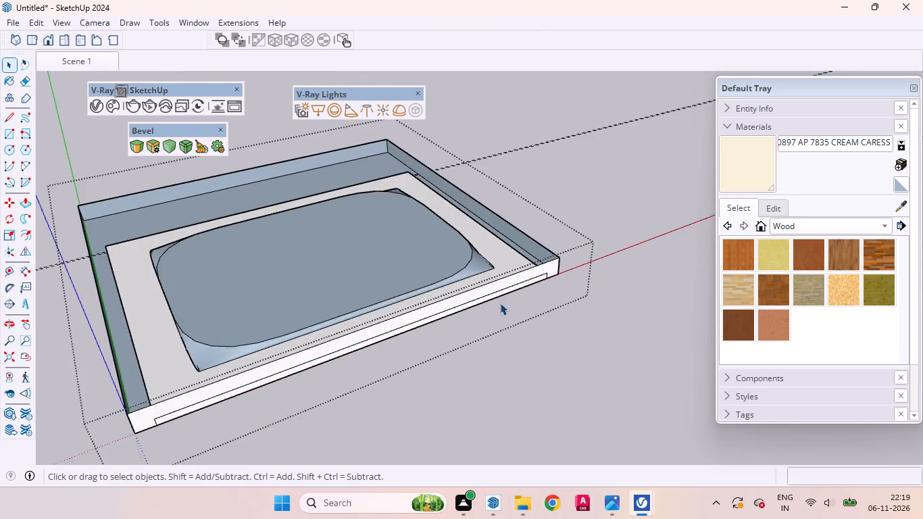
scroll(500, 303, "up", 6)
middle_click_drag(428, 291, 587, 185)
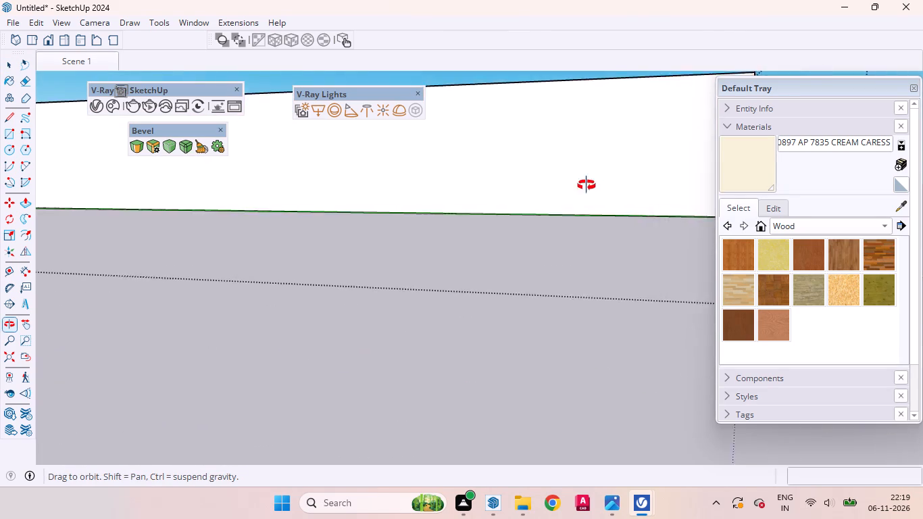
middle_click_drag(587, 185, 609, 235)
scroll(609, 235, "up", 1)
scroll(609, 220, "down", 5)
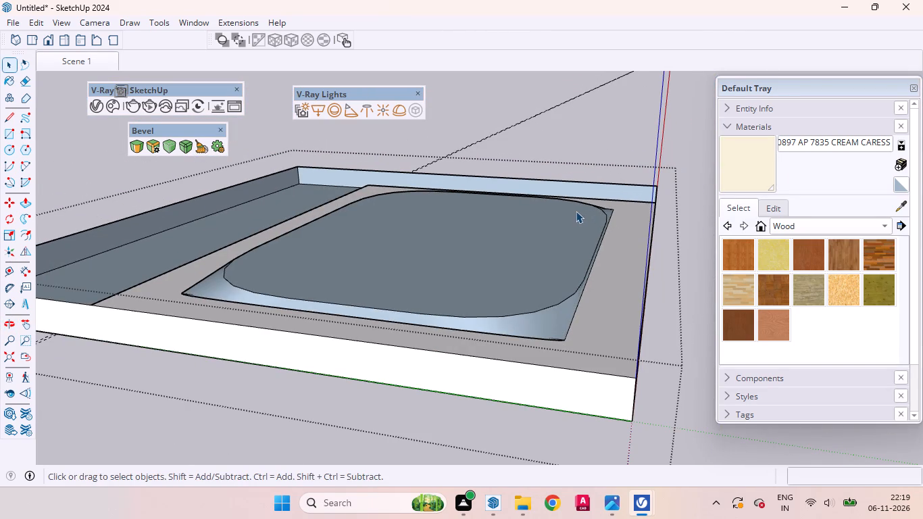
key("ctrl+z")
Select the vertical edge above the ledge at the first recess corner again.
scroll(489, 211, "up", 6)
scroll(516, 194, "down", 2)
scroll(518, 194, "up", 3)
scroll(461, 218, "down", 3)
scroll(461, 218, "up", 1)
scroll(461, 218, "down", 2)
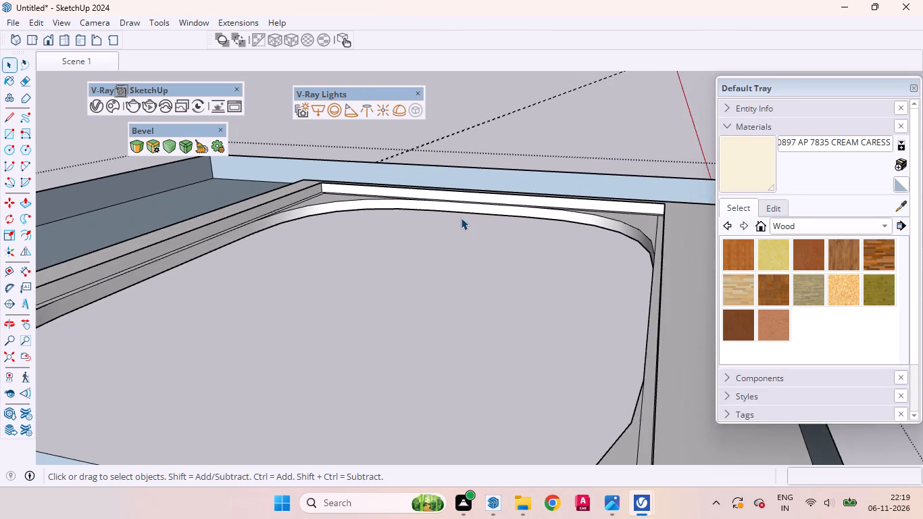
scroll(257, 170, "up", 13)
middle_click_drag(355, 252, 347, 340)
scroll(364, 293, "down", 4)
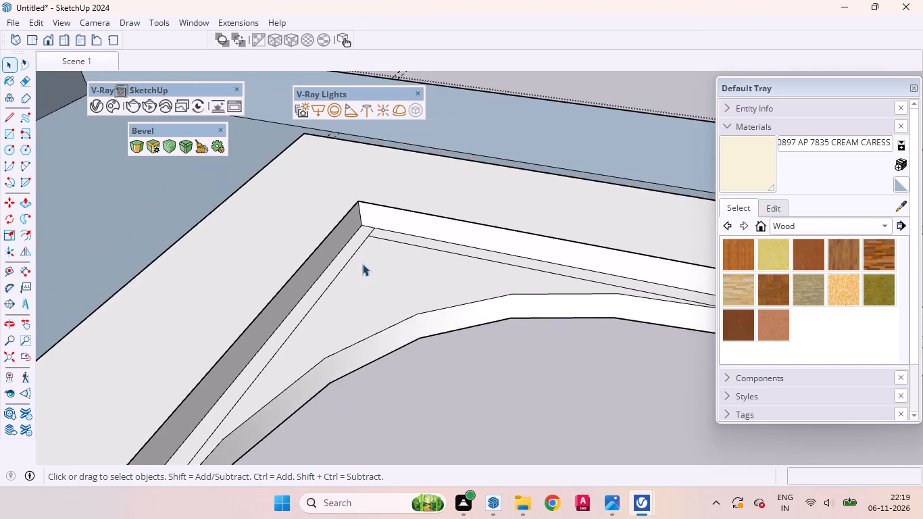
scroll(362, 264, "down", 10)
scroll(581, 262, "up", 5)
scroll(581, 262, "down", 1)
scroll(555, 268, "up", 8)
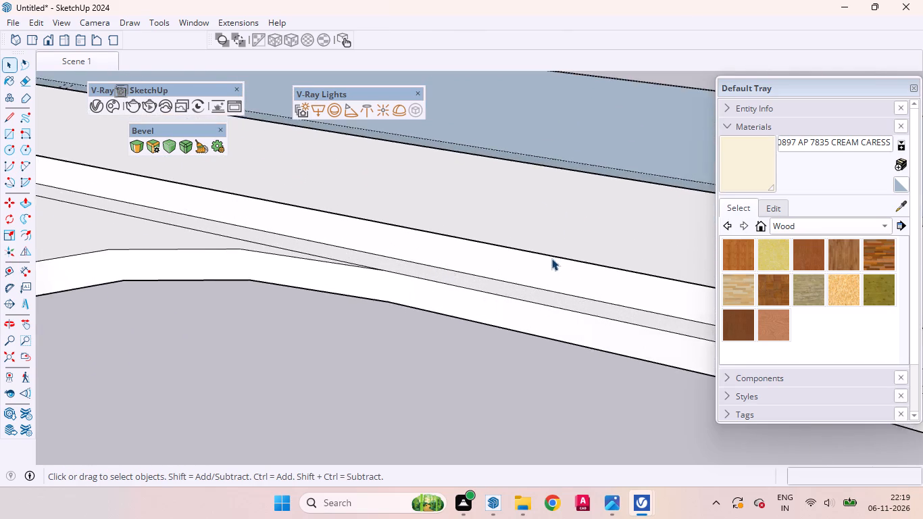
scroll(572, 255, "down", 10)
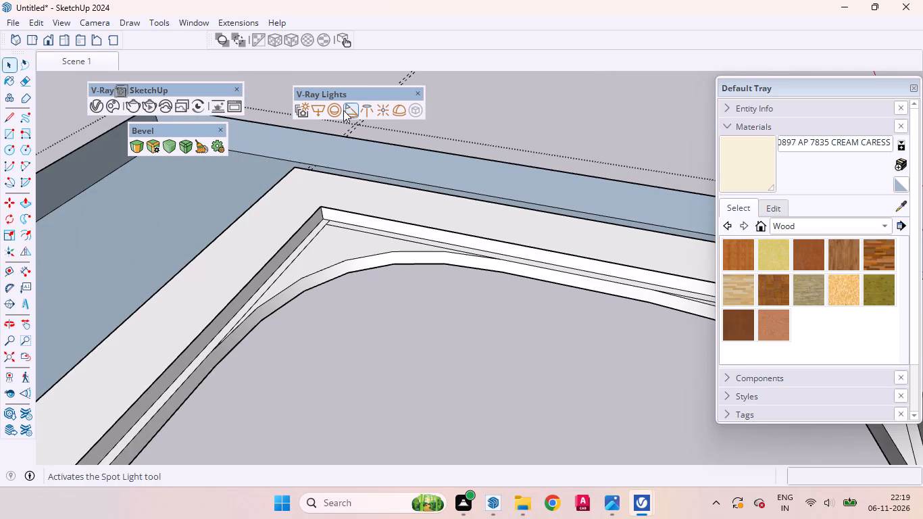
scroll(332, 213, "up", 8)
scroll(334, 236, "down", 10)
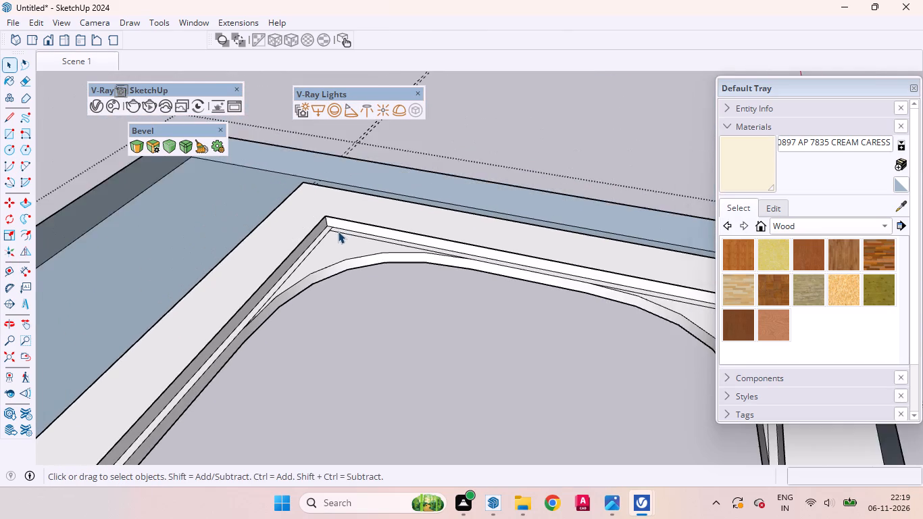
scroll(320, 267, "up", 4)
middle_click_drag(349, 287, 412, 326)
scroll(338, 266, "down", 4)
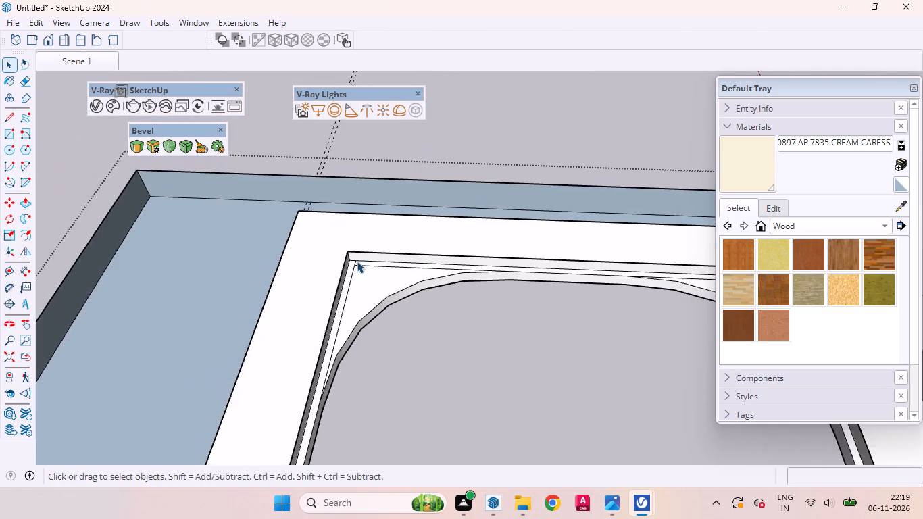
scroll(373, 284, "up", 10)
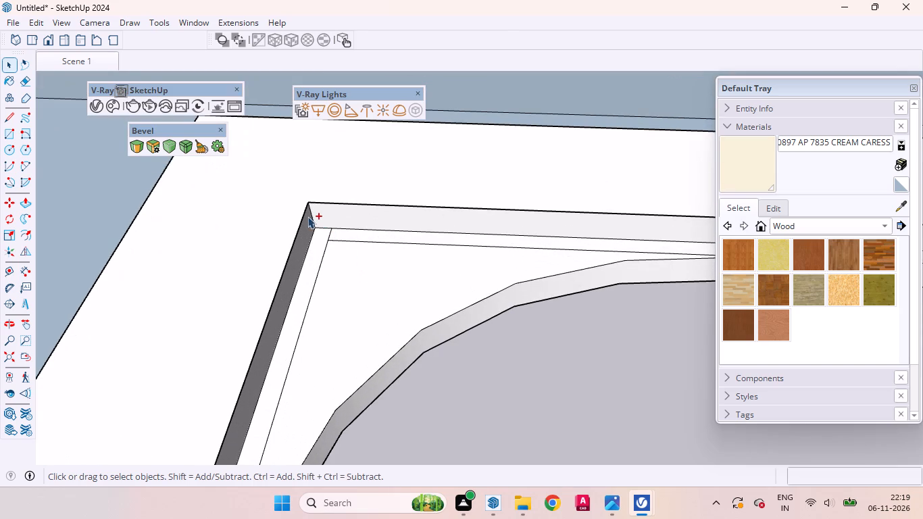
left_click(313, 216, "ctrl")
Add the vertical edge above the ledge at the adjacent second recess corner to the selection.
scroll(359, 253, "down", 19, "ctrl")
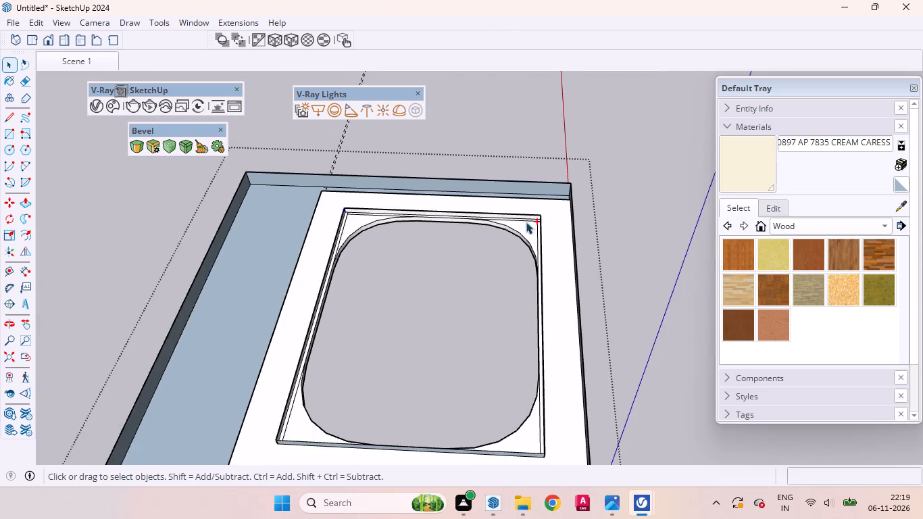
scroll(528, 222, "up", 20, "ctrl")
middle_click_drag(545, 215, 637, 227, "ctrl")
scroll(518, 245, "up", 4, "ctrl")
left_click(460, 237, "ctrl")
Add the vertical edge above the ledge at the third recess corner to the selection.
scroll(463, 237, "down", 10, "ctrl")
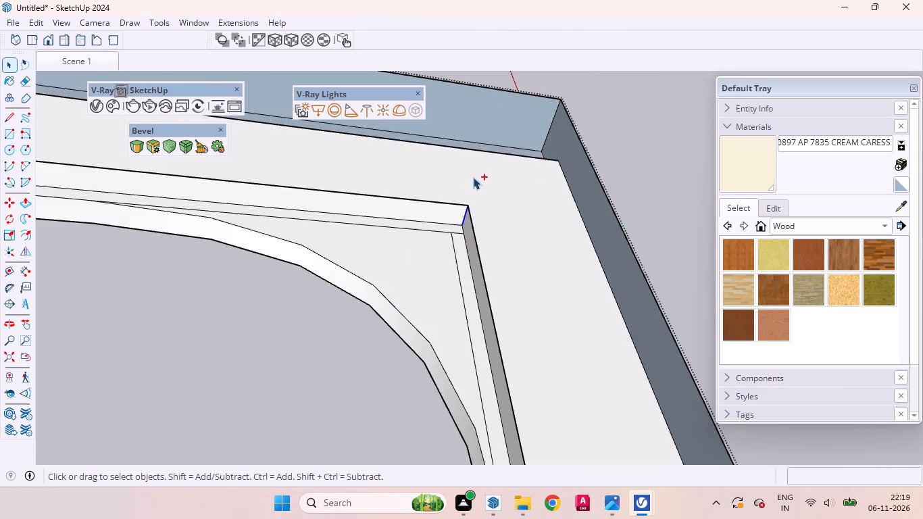
scroll(473, 177, "down", 17, "ctrl")
scroll(520, 375, "up", 7, "ctrl")
scroll(486, 282, "down", 1, "ctrl")
scroll(485, 280, "up", 8, "ctrl")
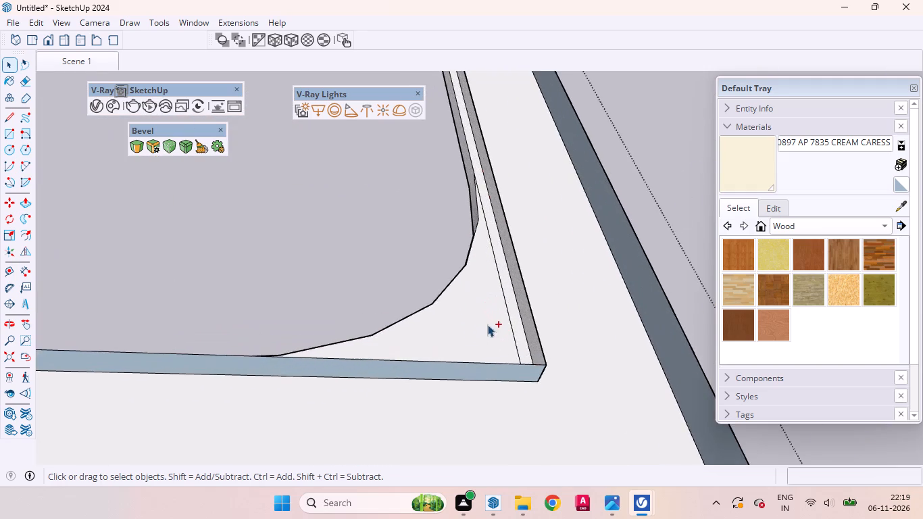
middle_click_drag(534, 369, 668, 518, "ctrl")
scroll(489, 259, "up", 9, "ctrl")
middle_click_drag(466, 287, 495, 339, "ctrl")
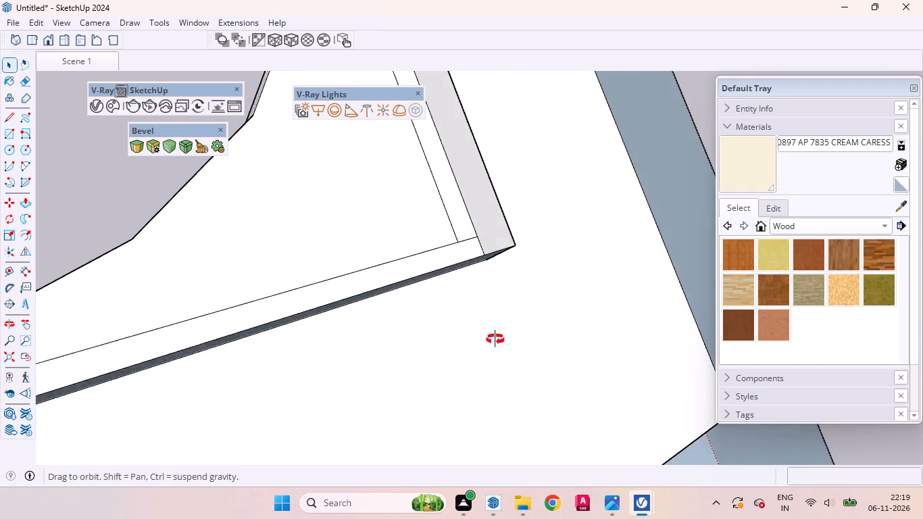
middle_click_drag(495, 339, 517, 381, "ctrl")
scroll(513, 374, "up", 14, "ctrl")
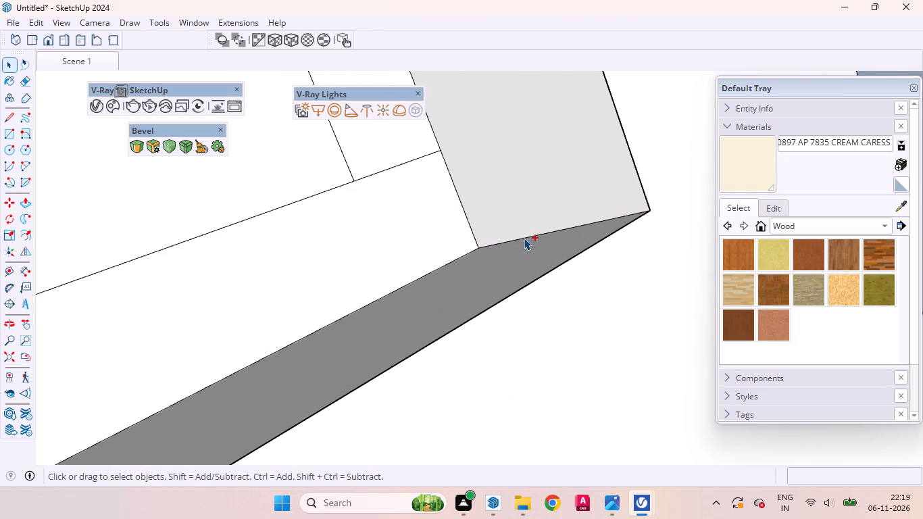
left_click(524, 238, "ctrl")
Add the vertical edge above the ledge at the fourth recess corner to the selection.
scroll(449, 218, "down", 20, "ctrl")
scroll(449, 218, "down", 10, "ctrl")
scroll(463, 196, "up", 1, "ctrl")
scroll(463, 196, "down", 5, "ctrl")
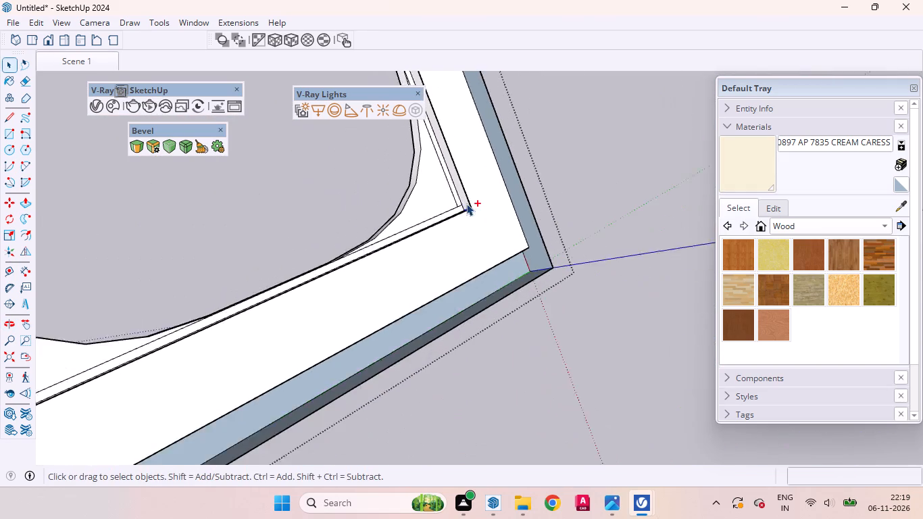
middle_click_drag(469, 303, 195, 229, "ctrl")
scroll(545, 172, "down", 10, "ctrl")
scroll(422, 211, "up", 5, "ctrl")
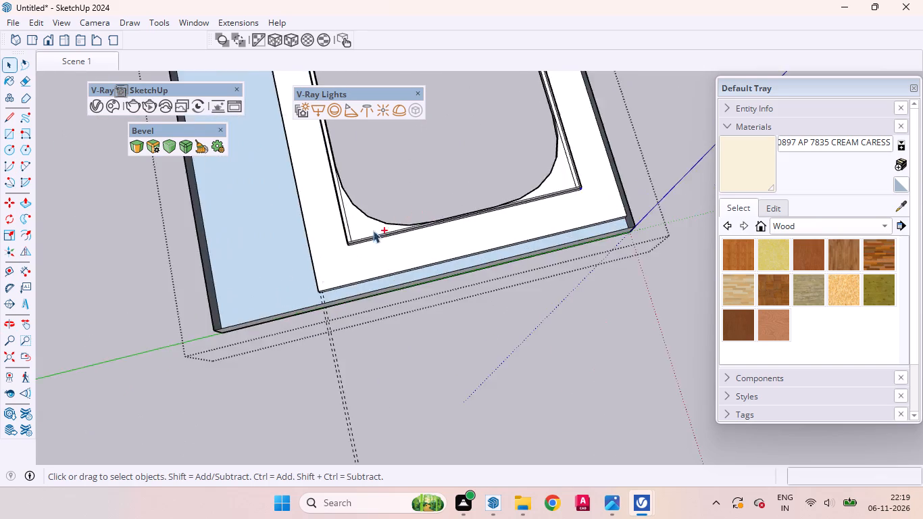
scroll(373, 230, "up", 13, "ctrl")
scroll(285, 199, "up", 1, "ctrl")
scroll(359, 216, "up", 1, "ctrl")
scroll(359, 217, "down", 1, "ctrl")
scroll(361, 222, "up", 2, "ctrl")
scroll(361, 230, "down", 1, "ctrl")
scroll(364, 234, "up", 3, "ctrl")
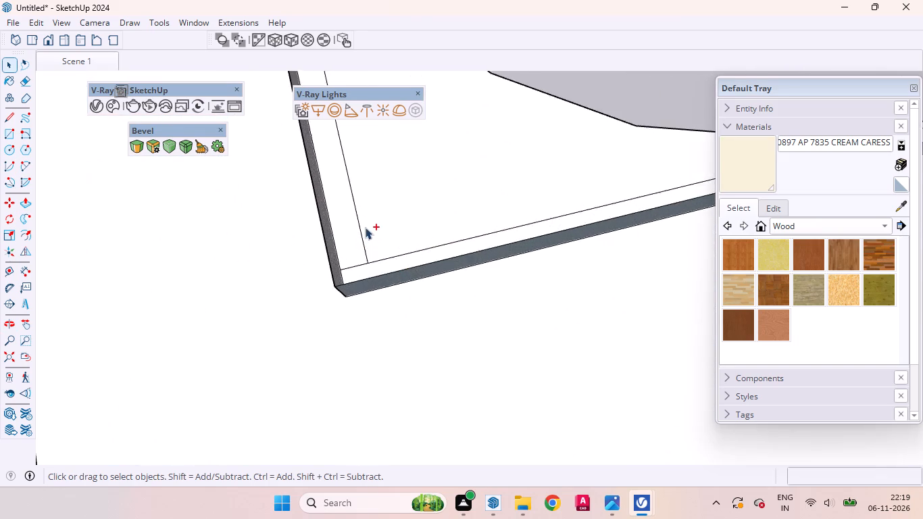
scroll(365, 227, "up", 3, "ctrl")
middle_click_drag(370, 239, 379, 383, "ctrl")
scroll(463, 347, "up", 9, "ctrl")
middle_click_drag(457, 312, 487, 372, "ctrl")
scroll(478, 234, "up", 8, "ctrl")
left_click(470, 341, "ctrl")
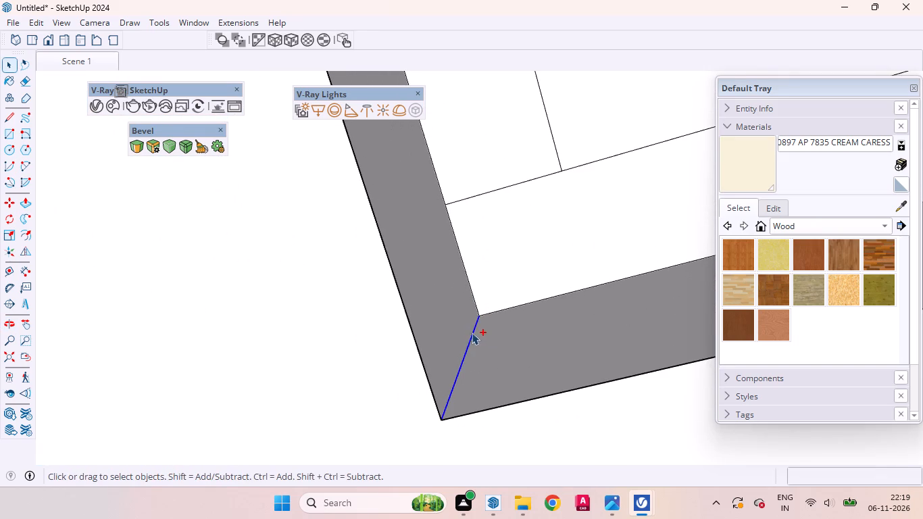
Start a six-segment rounded bevel on the selected vertical recess edges, picking the offset reference point near the fourth corner.
left_click(138, 146)
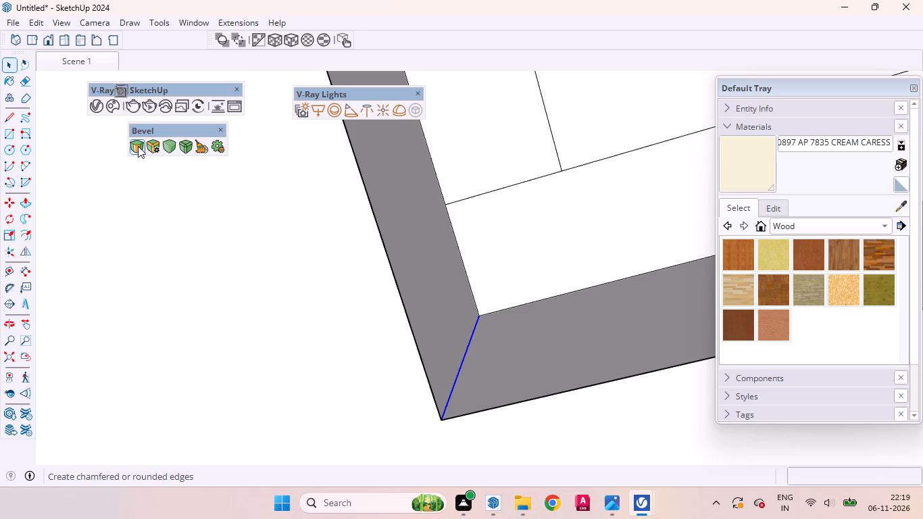
scroll(512, 321, "down", 7)
scroll(484, 342, "up", 1)
scroll(484, 342, "down", 6)
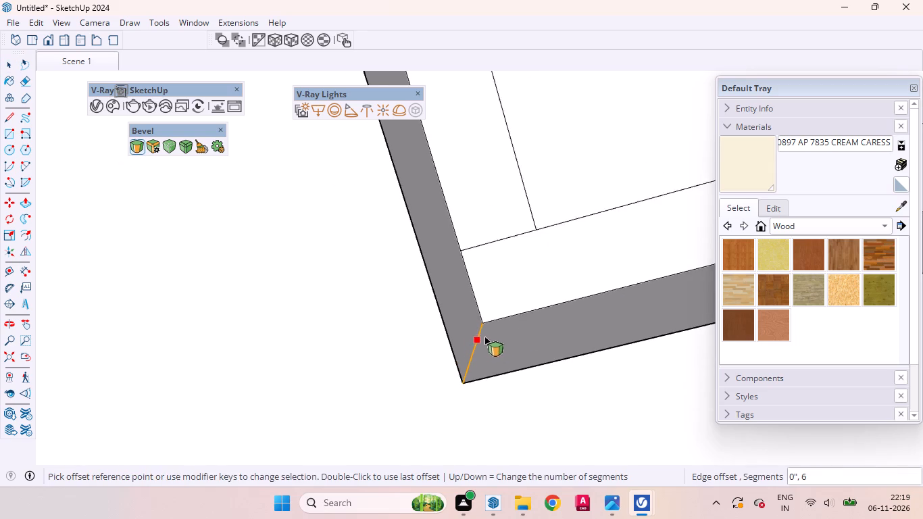
scroll(484, 337, "down", 20)
scroll(484, 337, "down", 1)
scroll(512, 305, "up", 5)
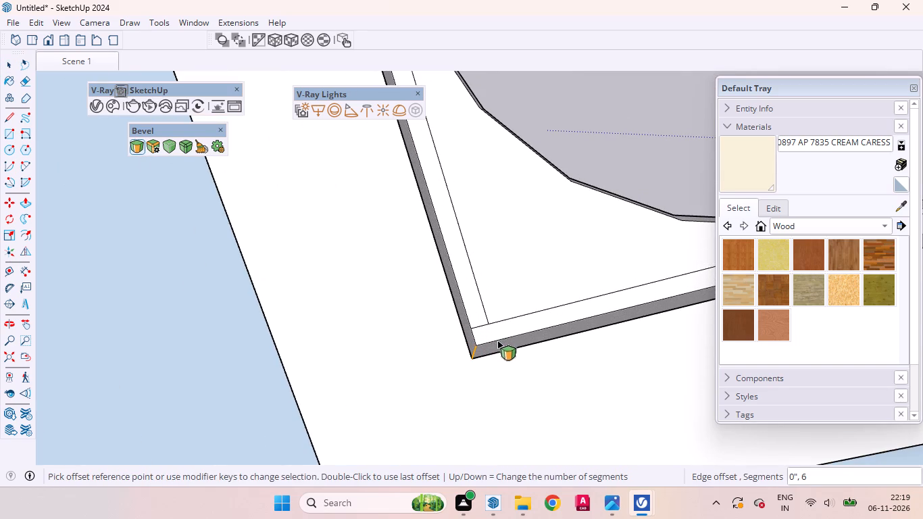
scroll(482, 345, "up", 2)
scroll(482, 345, "down", 2)
scroll(482, 345, "up", 2)
left_click(482, 353)
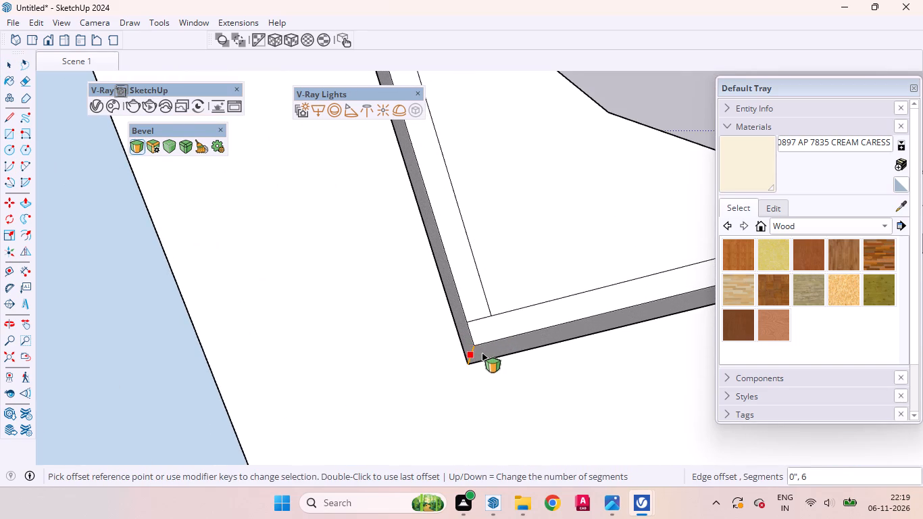
Examine the pending bevel offset at the recess corner from several angles around the false ceiling.
scroll(505, 339, "up", 7)
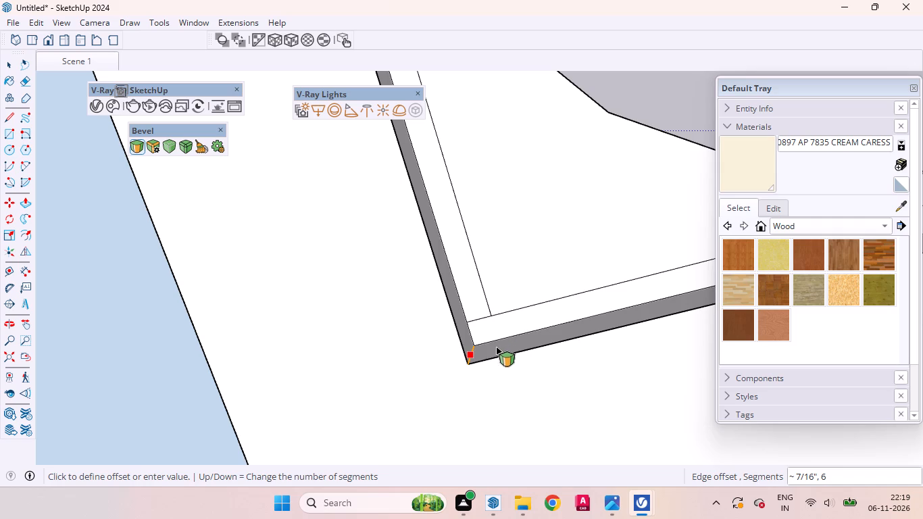
scroll(496, 347, "up", 7)
scroll(518, 330, "down", 9)
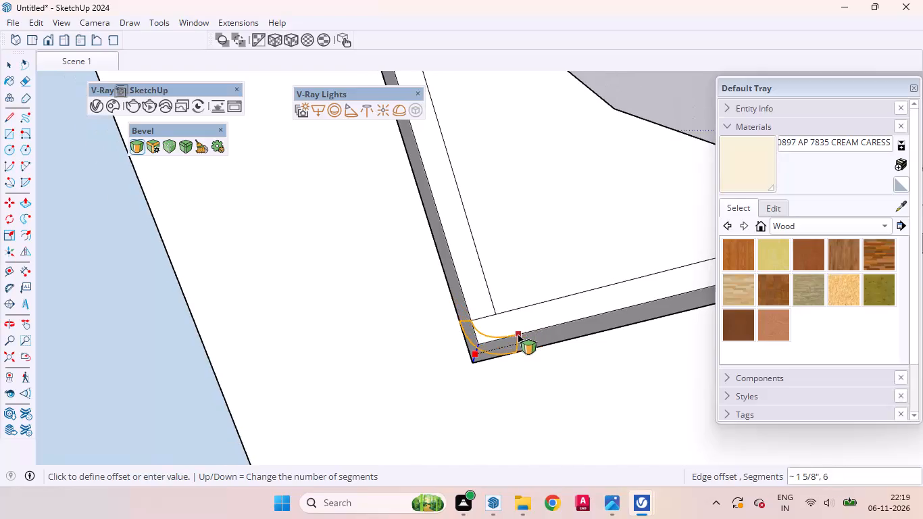
scroll(530, 352, "down", 3)
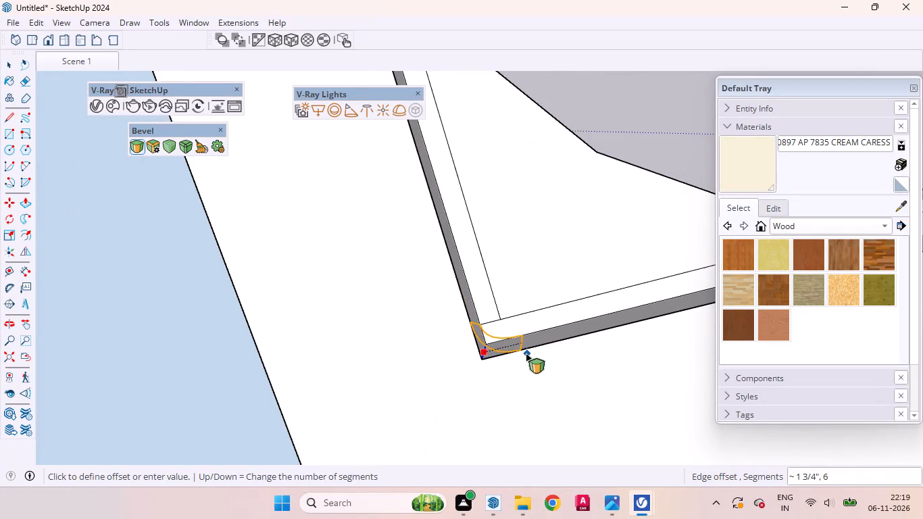
middle_click_drag(499, 357, 281, 153)
scroll(297, 147, "up", 1)
scroll(469, 322, "down", 6)
scroll(484, 315, "up", 2)
scroll(484, 315, "down", 3)
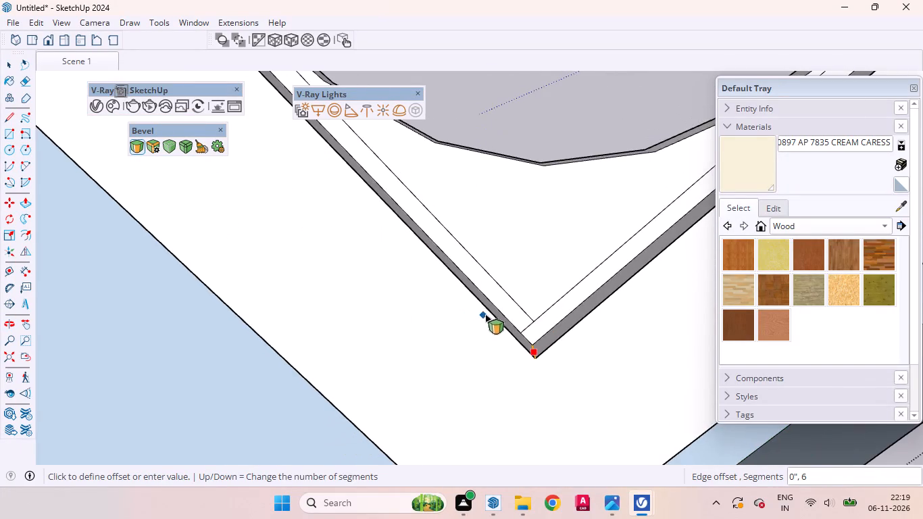
middle_click_drag(563, 322, 396, 0)
scroll(407, 0, "up", 5)
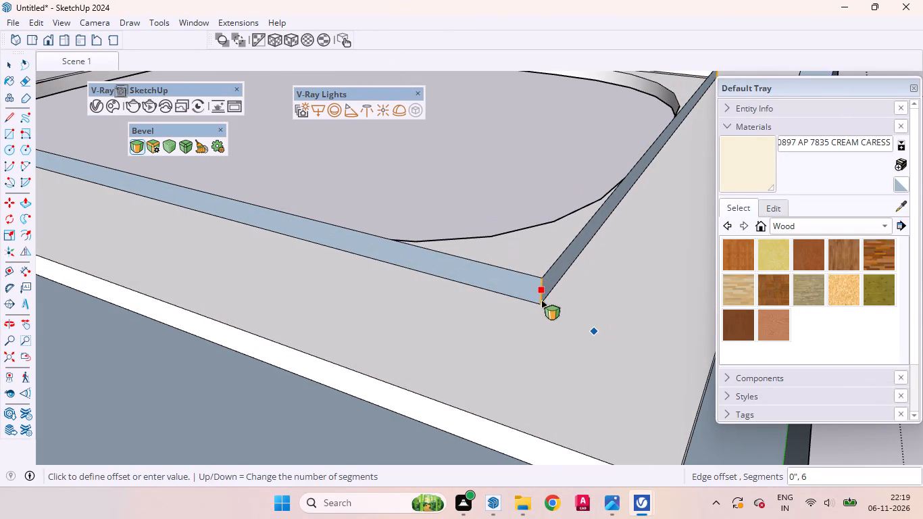
scroll(541, 301, "up", 8)
middle_click_drag(541, 277, 922, 347)
scroll(416, 250, "up", 4)
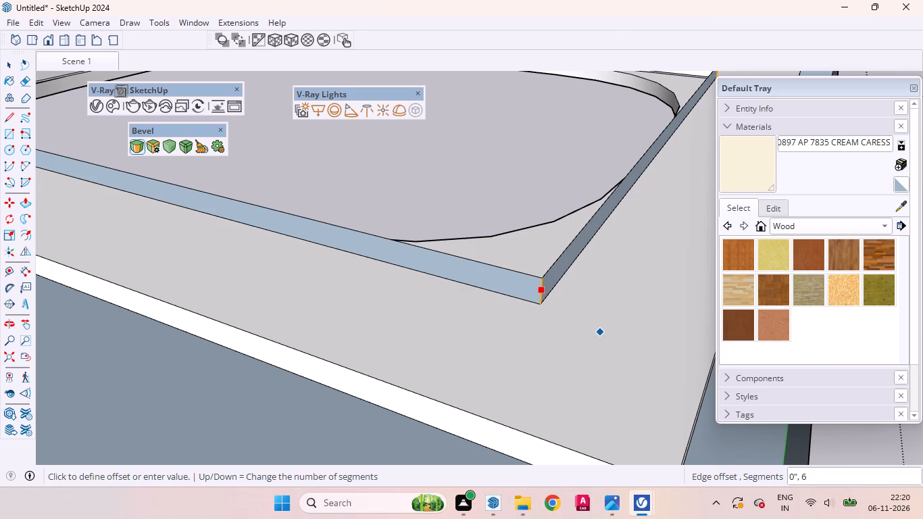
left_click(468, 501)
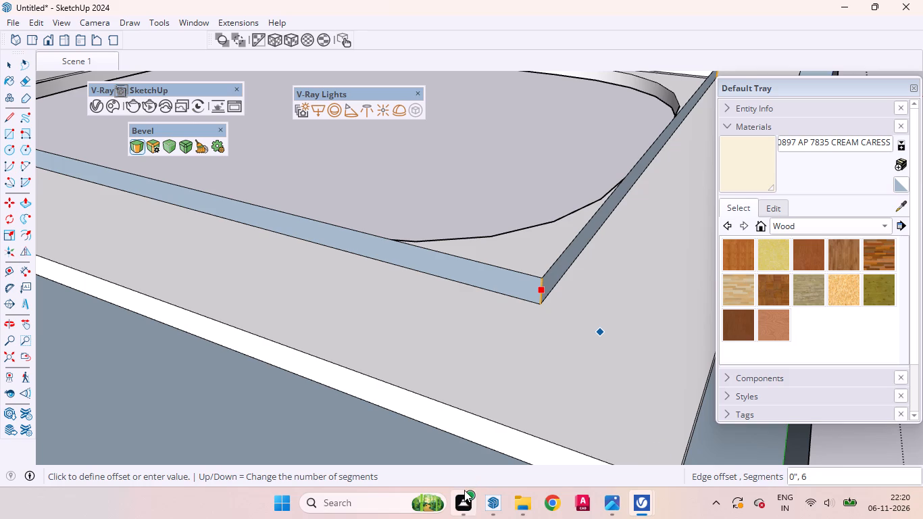
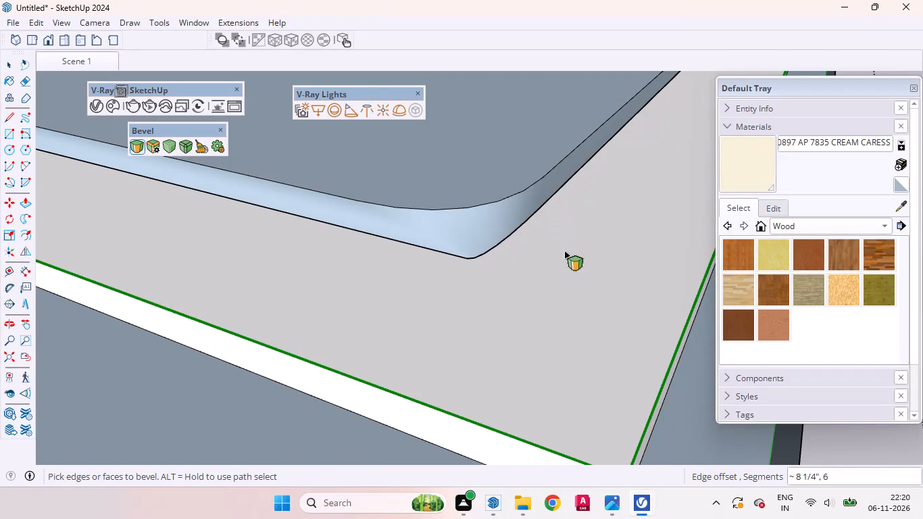
Hide the blue-grey face that closes the rounded opening on the underside of the panel.
scroll(552, 250, "down", 10)
scroll(559, 269, "up", 1)
scroll(559, 269, "down", 1)
middle_click_drag(562, 281, 605, 159)
scroll(611, 185, "up", 2)
scroll(613, 243, "down", 8)
scroll(617, 251, "up", 1)
scroll(617, 251, "down", 4)
middle_click_drag(505, 269, 564, 86)
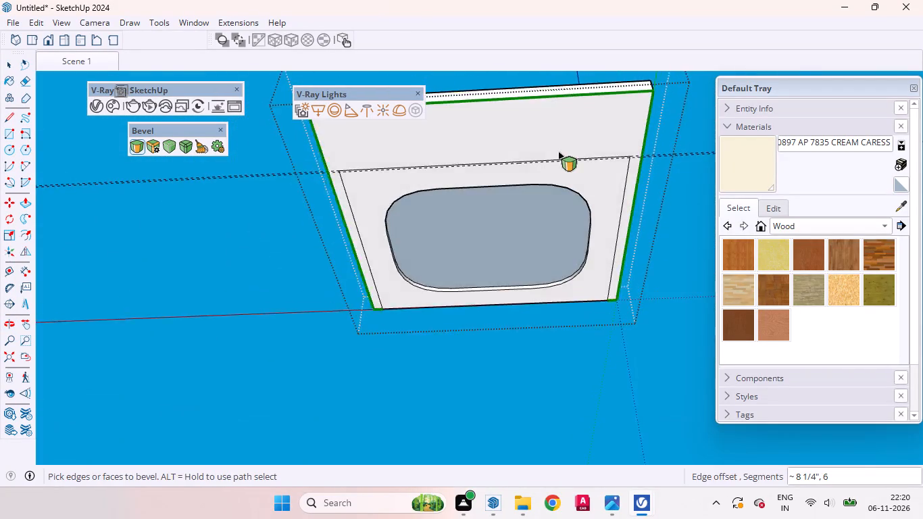
scroll(558, 151, "up", 9)
key("space")
left_click(519, 290)
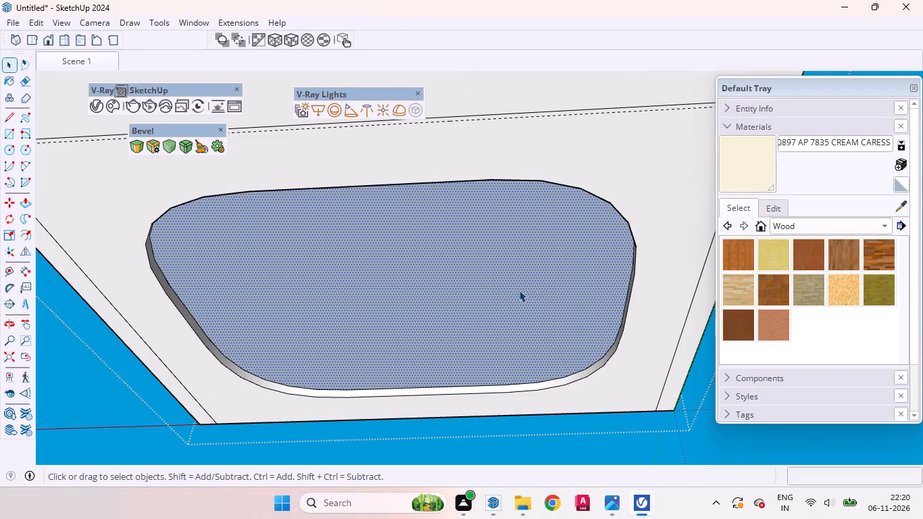
right_click(519, 289)
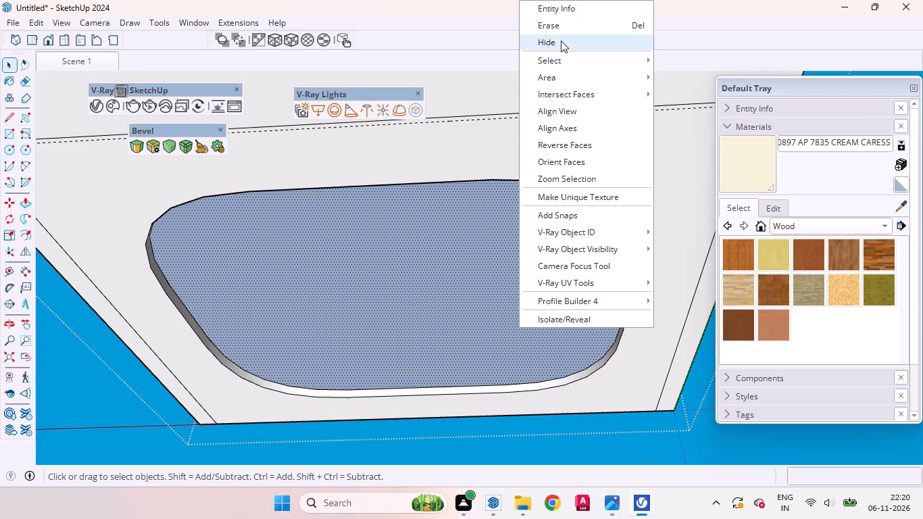
left_click(561, 41)
Hide the second face lying behind the rounded opening so the panel is open right through.
middle_click_drag(346, 344, 273, 387)
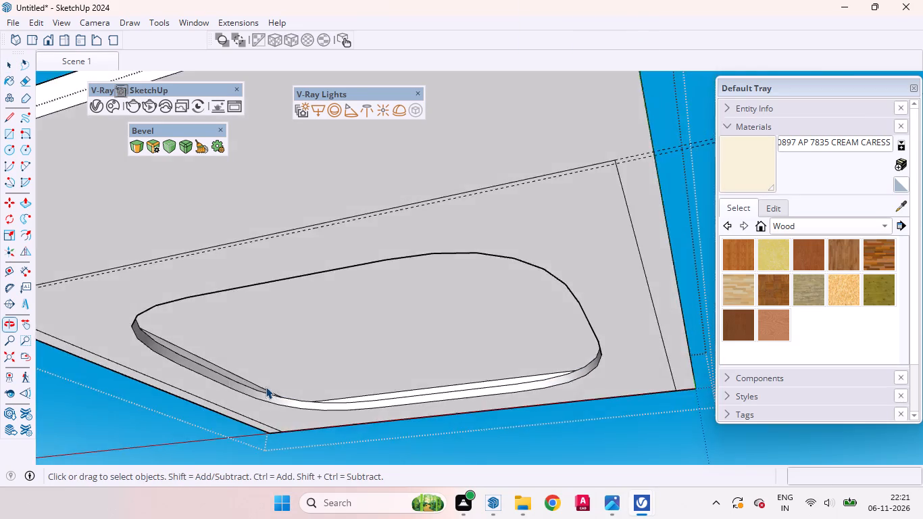
scroll(266, 387, "up", 11)
middle_click_drag(349, 355, 347, 363)
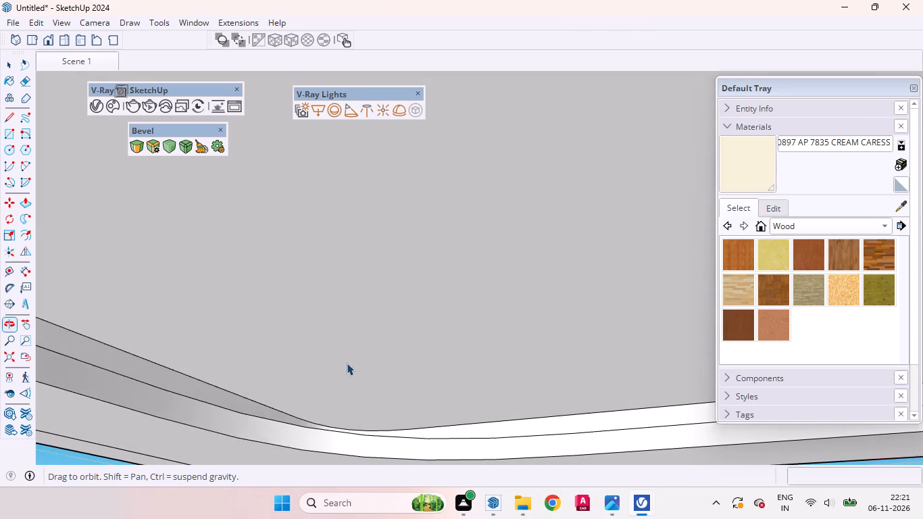
middle_click_drag(347, 363, 346, 363)
left_click(422, 320)
right_click(422, 320)
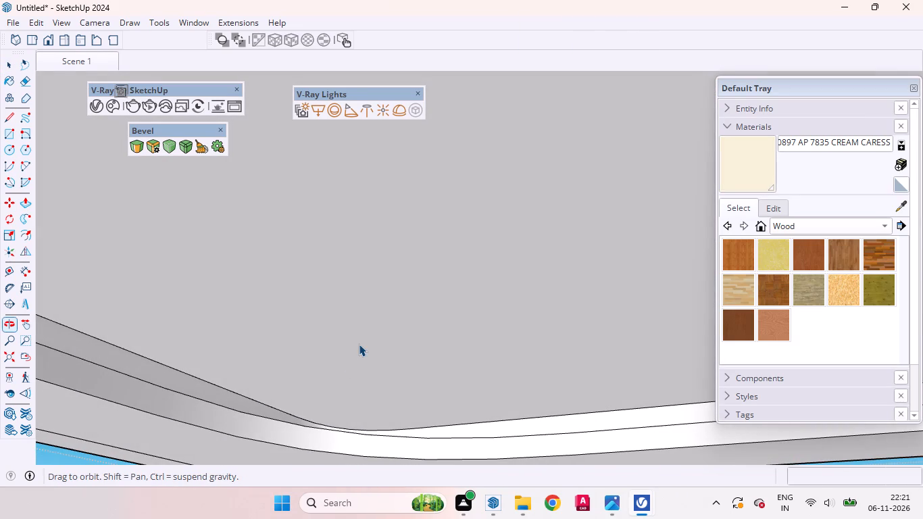
left_click(460, 45)
Group the continuous curved side-wall strip around the inner recess above the rounded opening, together with its bounding edges.
middle_click_drag(465, 273, 468, 373)
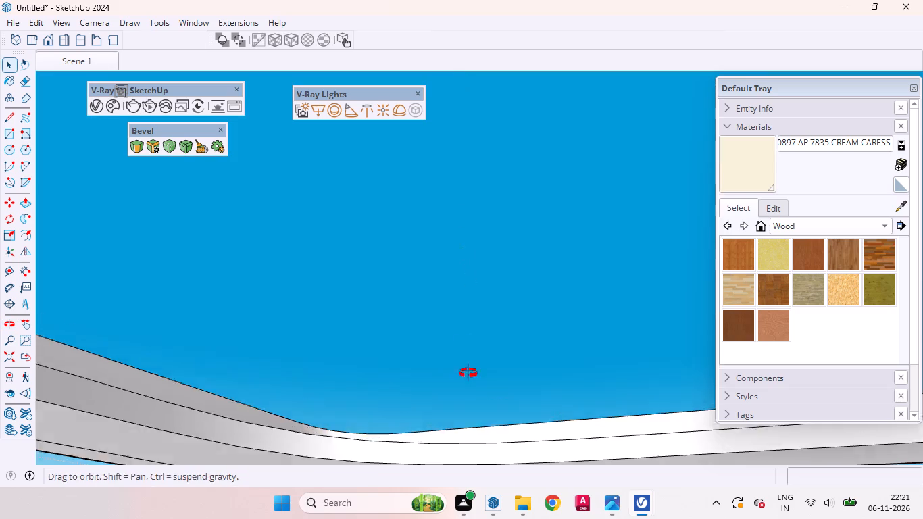
middle_click_drag(468, 373, 472, 416)
scroll(465, 274, "down", 15)
scroll(451, 330, "up", 6)
middle_click_drag(444, 335, 341, 333)
scroll(345, 310, "up", 15)
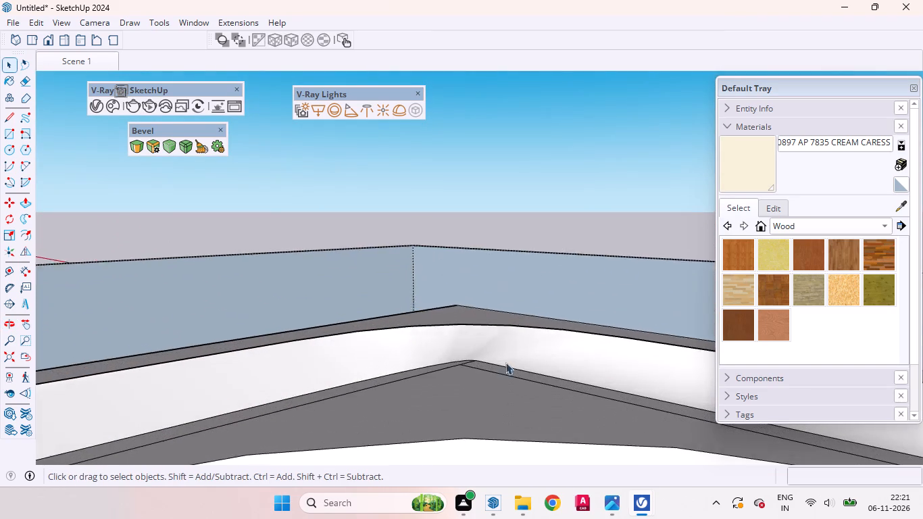
scroll(505, 362, "up", 8)
left_click(534, 344)
scroll(534, 341, "down", 10)
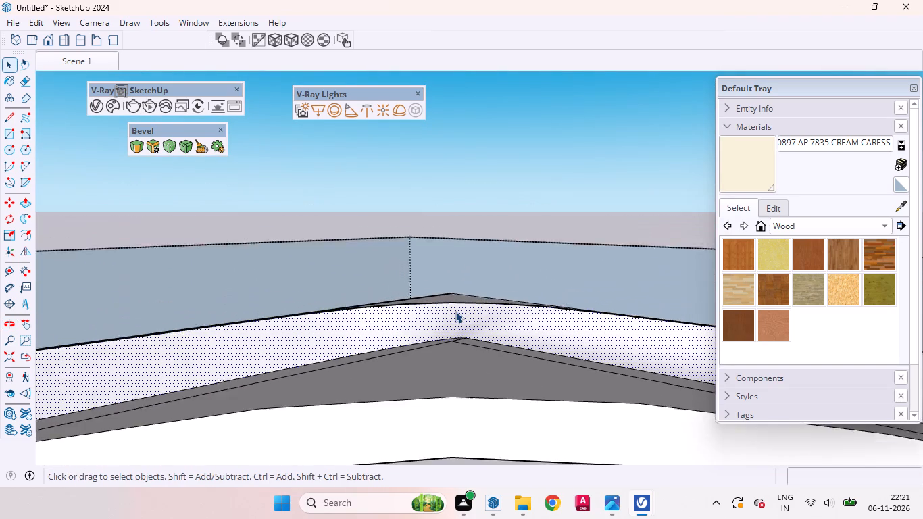
scroll(455, 311, "down", 14)
scroll(453, 309, "up", 1)
scroll(453, 309, "down", 10)
scroll(465, 318, "up", 1)
scroll(465, 318, "down", 1)
scroll(465, 318, "up", 5)
middle_click_drag(512, 356, 504, 357)
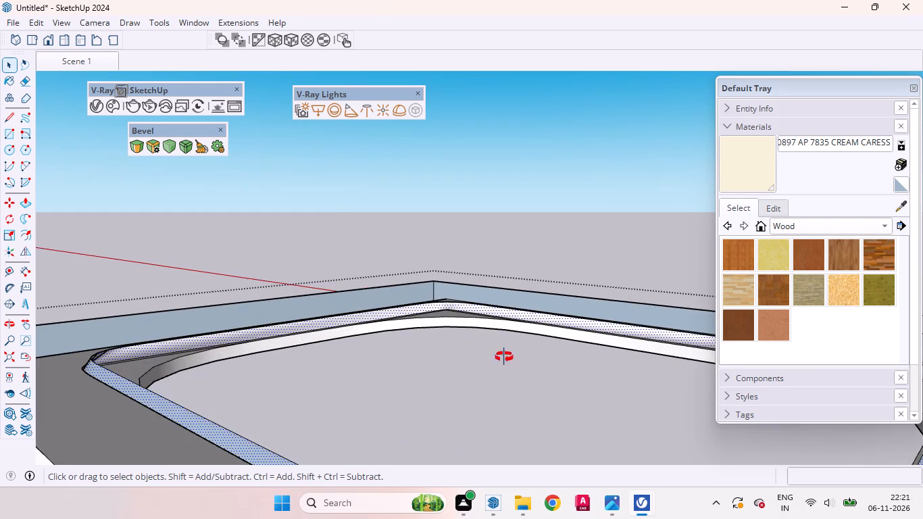
middle_click_drag(504, 357, 402, 366)
scroll(500, 322, "down", 5)
scroll(551, 382, "up", 9)
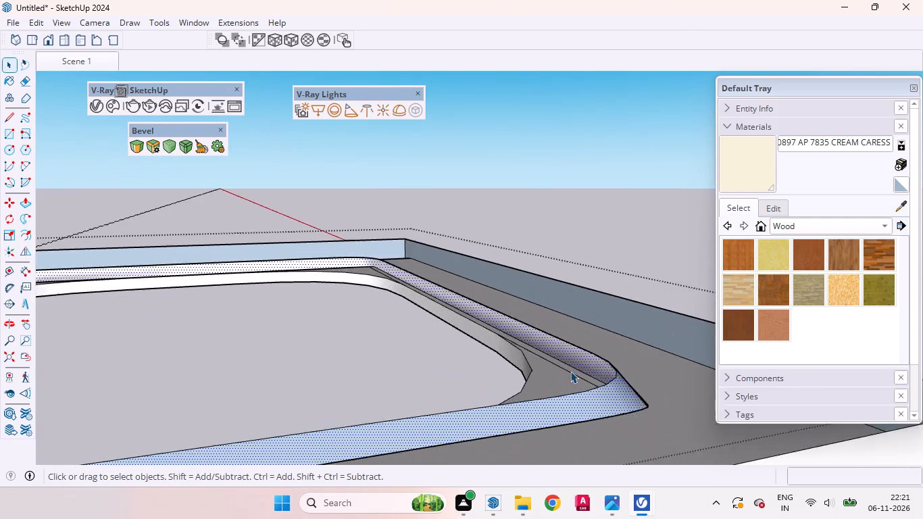
scroll(570, 371, "up", 4)
middle_click_drag(565, 376, 787, 389)
scroll(715, 353, "up", 8)
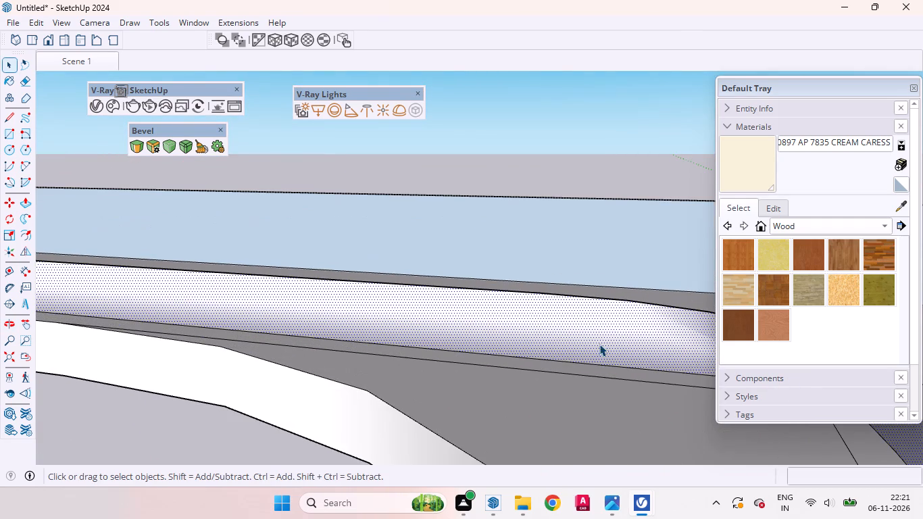
left_click(595, 344)
scroll(459, 328, "down", 9)
scroll(505, 332, "up", 4)
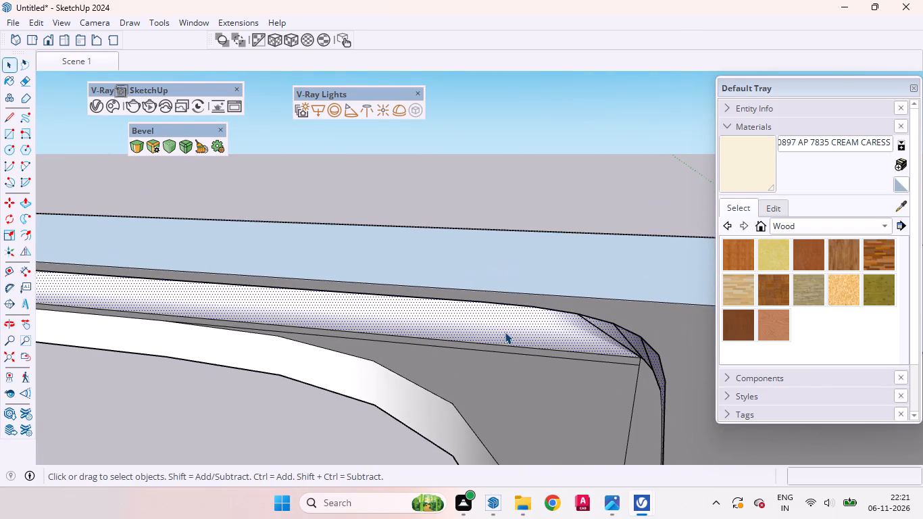
left_click(505, 331)
middle_click_drag(526, 341, 624, 335)
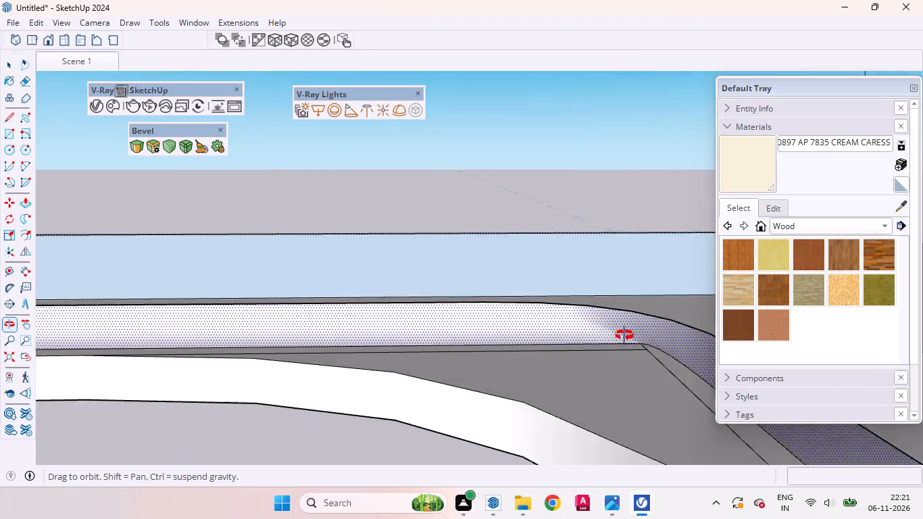
middle_click_drag(624, 335, 655, 320)
scroll(522, 335, "up", 4)
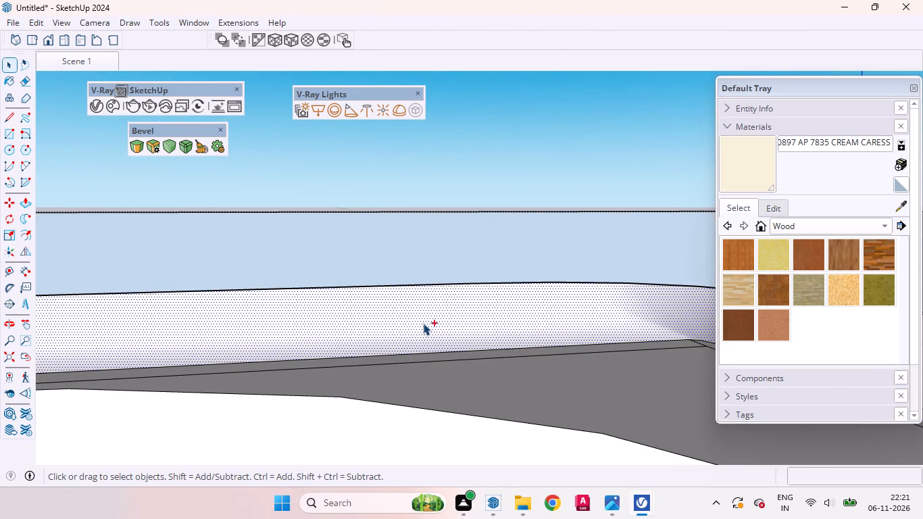
right_click(423, 323, "ctrl")
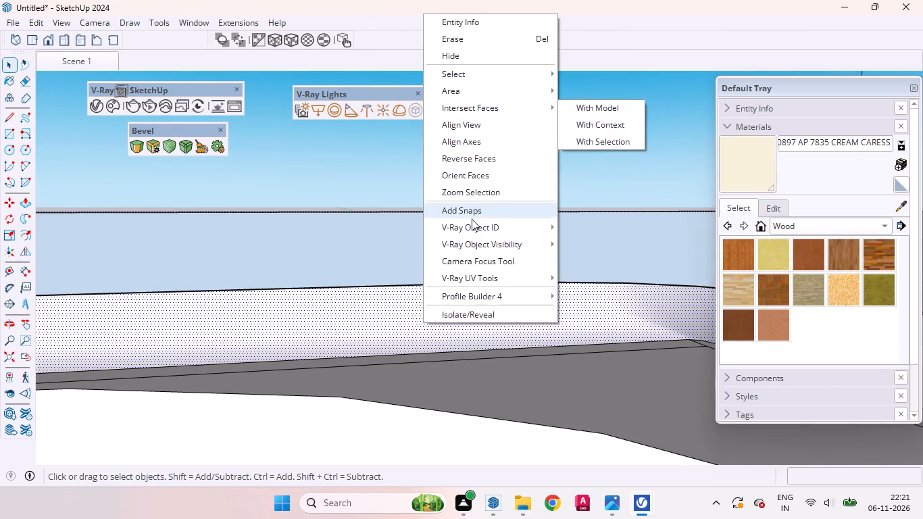
left_click(367, 320)
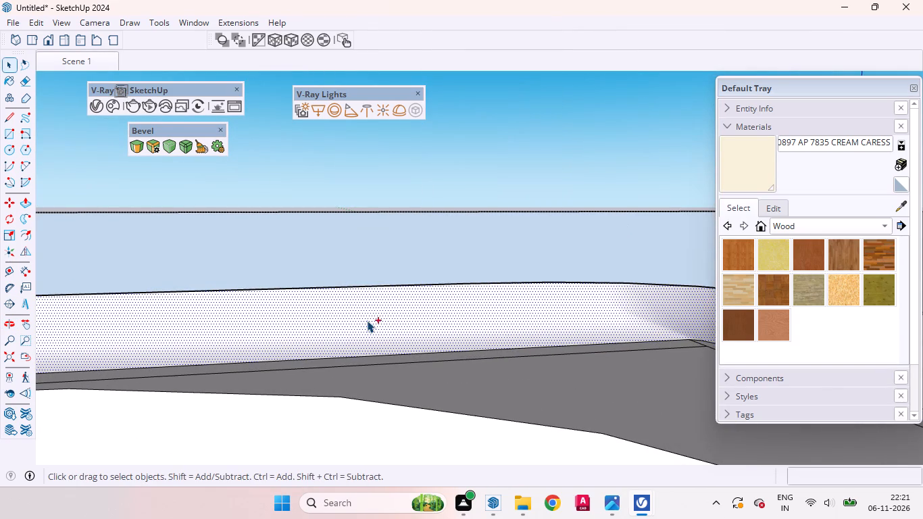
double_click(366, 320)
right_click(366, 320)
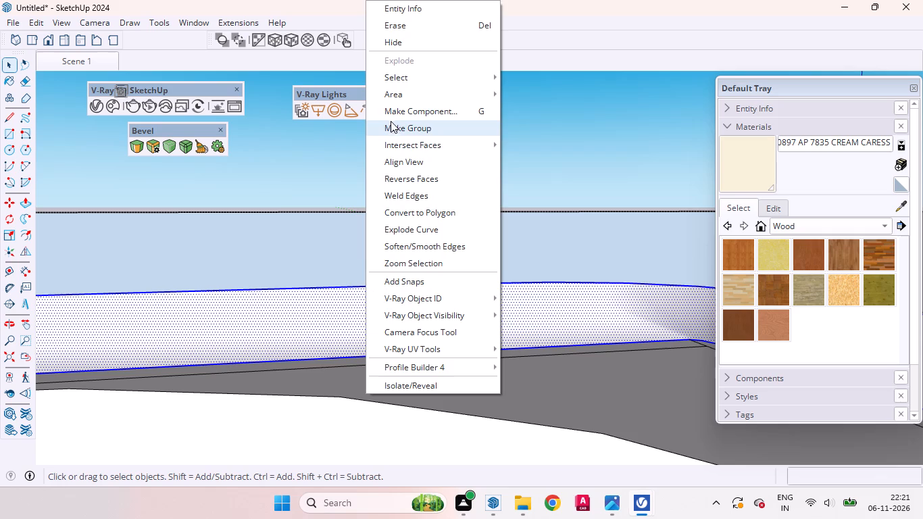
left_click(391, 120)
Convert the grouped recess strip into a V-Ray Mesh Light.
left_click(409, 114)
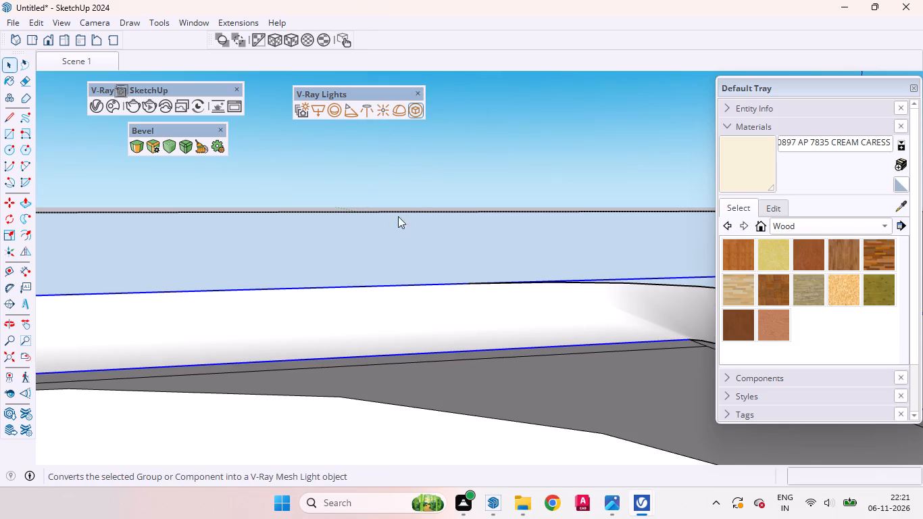
scroll(453, 347, "down", 19)
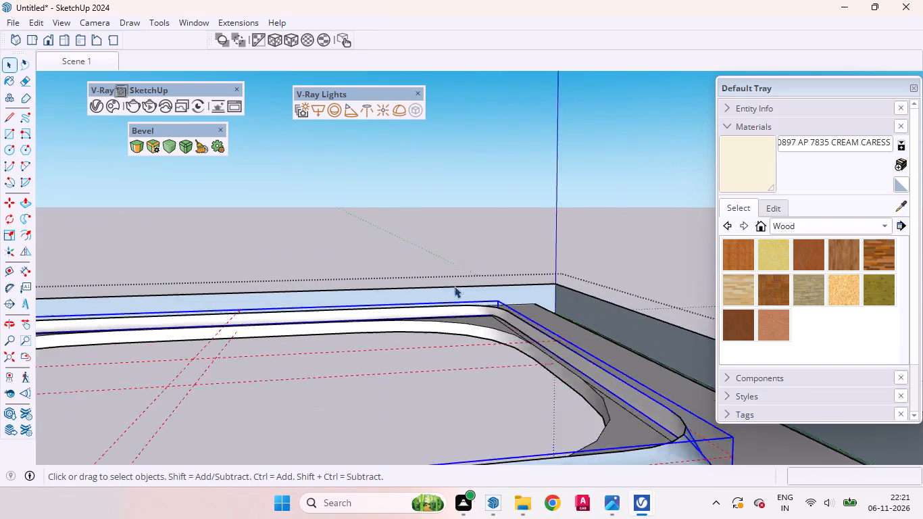
scroll(454, 286, "down", 8)
middle_click_drag(443, 284, 474, 432)
scroll(536, 241, "down", 7)
scroll(555, 207, "up", 2)
scroll(556, 207, "down", 3)
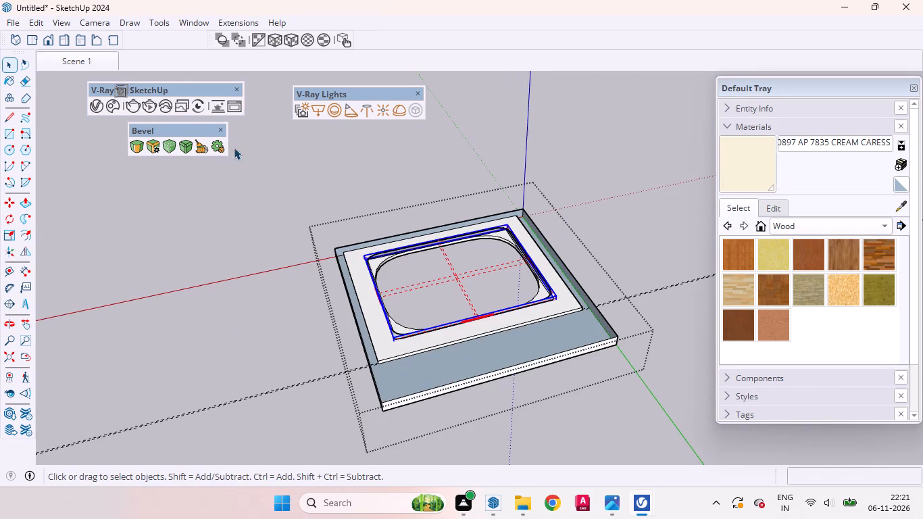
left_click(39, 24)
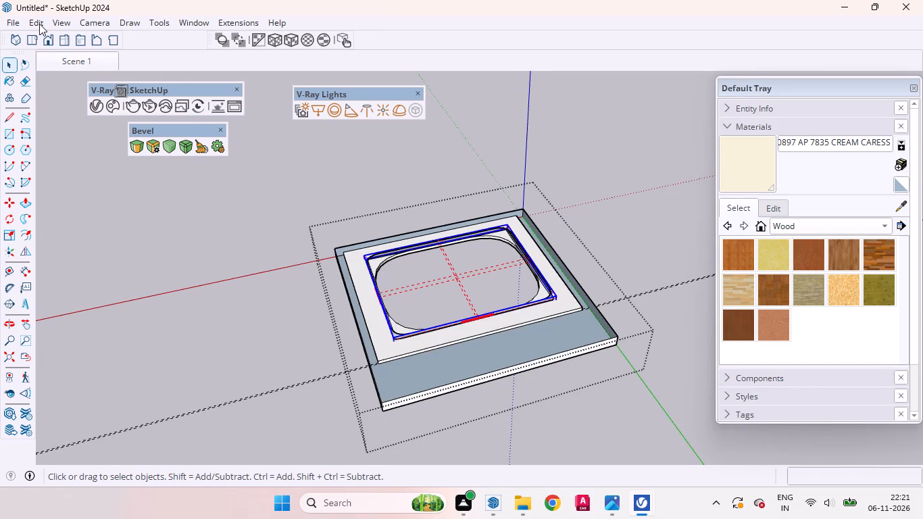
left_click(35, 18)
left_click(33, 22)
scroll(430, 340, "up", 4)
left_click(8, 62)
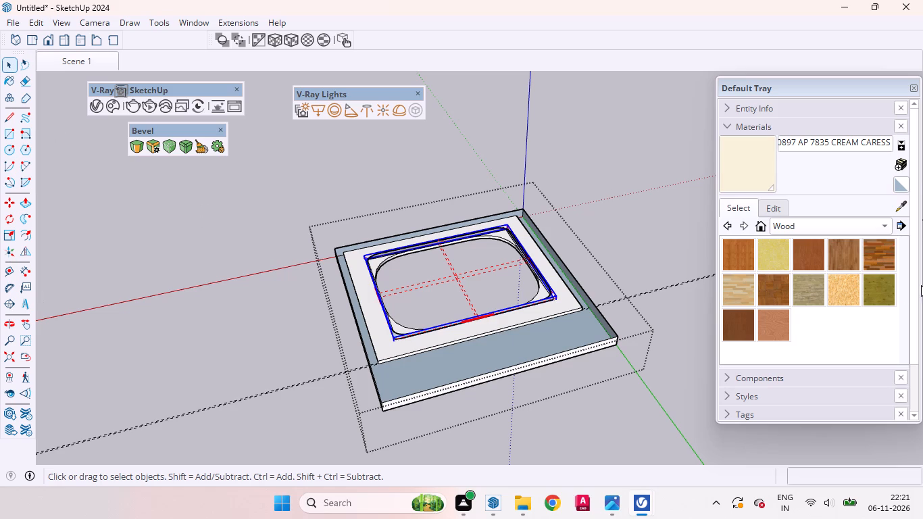
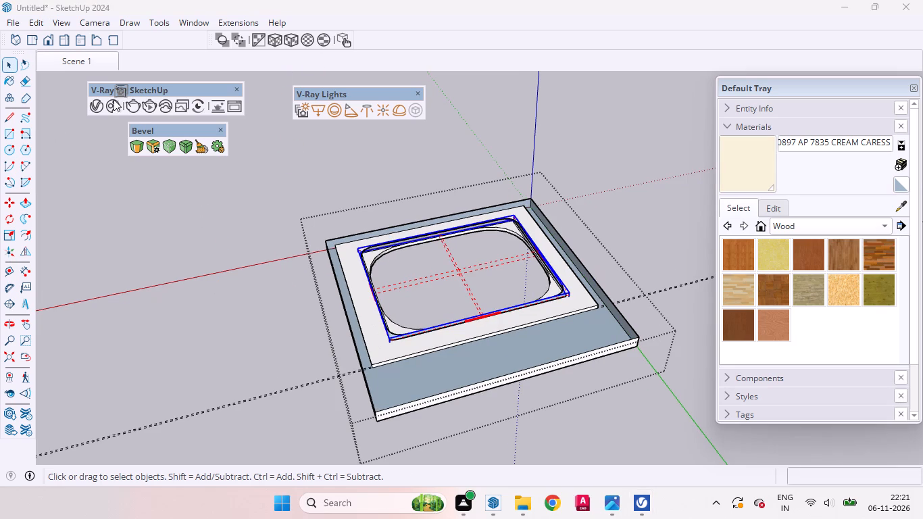
Unhide the last hidden face at the rounded opening.
left_click(36, 22)
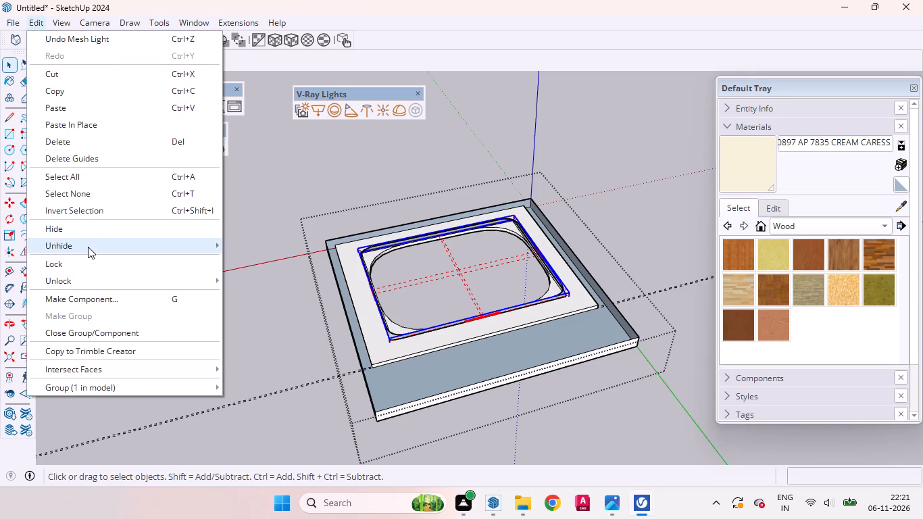
left_click(251, 270)
Erase the face that closes the rounded opening, picking it from the underside of the panel.
scroll(404, 295, "up", 2)
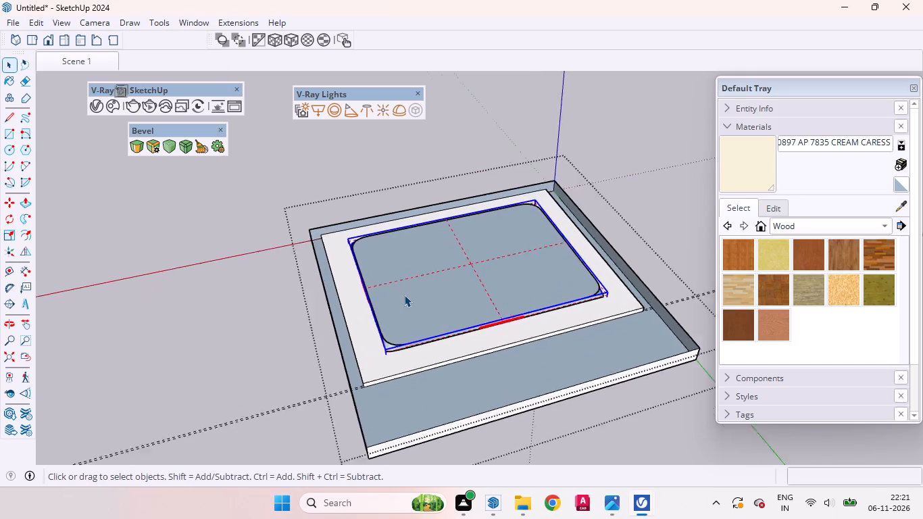
scroll(404, 295, "up", 4)
middle_click_drag(438, 342, 332, 108)
scroll(339, 195, "up", 7)
scroll(391, 252, "down", 1)
scroll(391, 252, "up", 9)
middle_click_drag(370, 236, 251, 296)
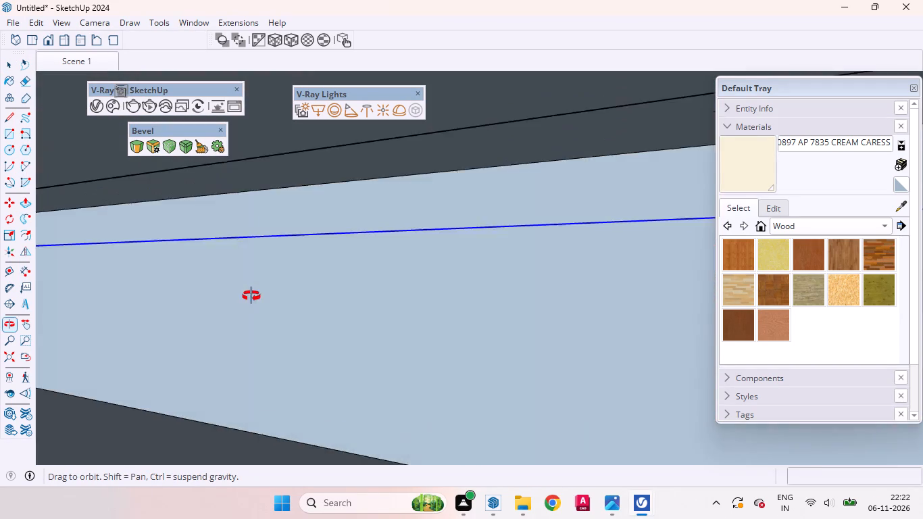
middle_click_drag(251, 296, 302, 209)
left_click(382, 206)
right_click(382, 206)
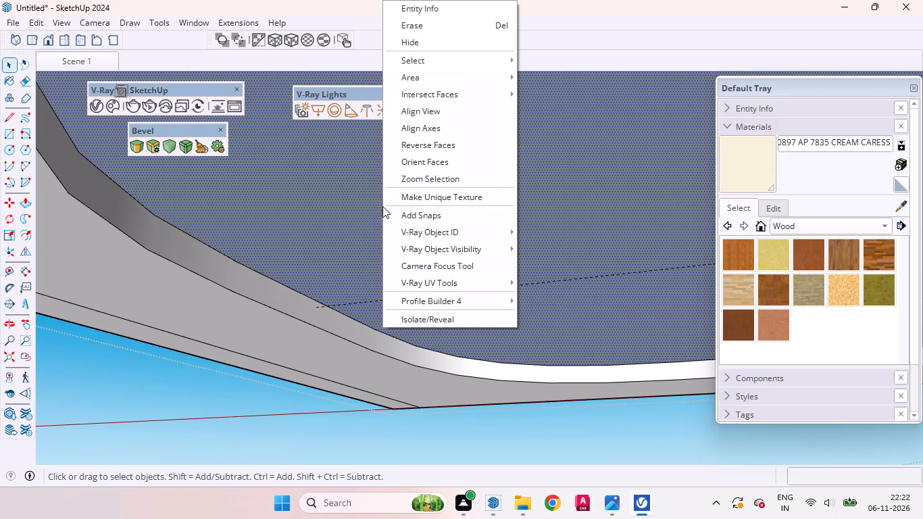
left_click(416, 30)
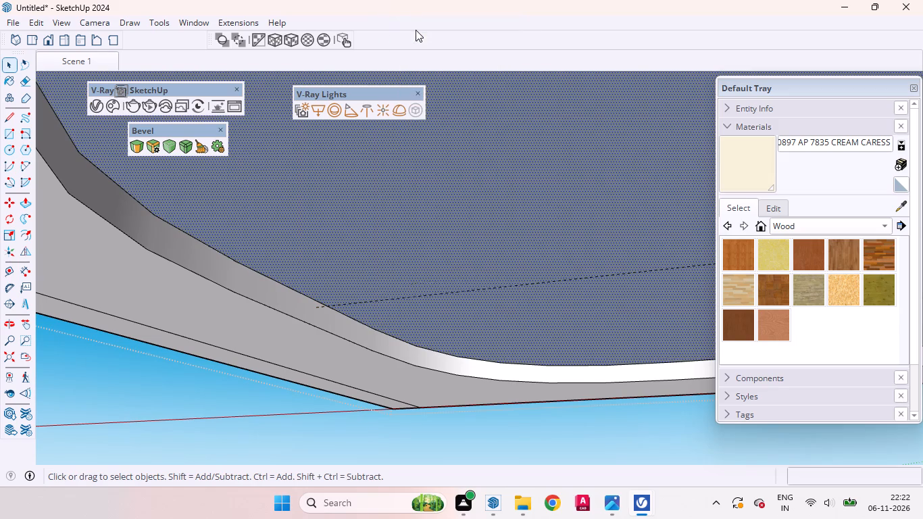
Unhide all remaining hidden geometry while editing the panel group.
scroll(377, 261, "up", 1)
scroll(377, 261, "down", 2)
scroll(377, 261, "up", 2)
scroll(380, 268, "down", 2)
scroll(380, 268, "up", 2)
scroll(381, 268, "down", 15)
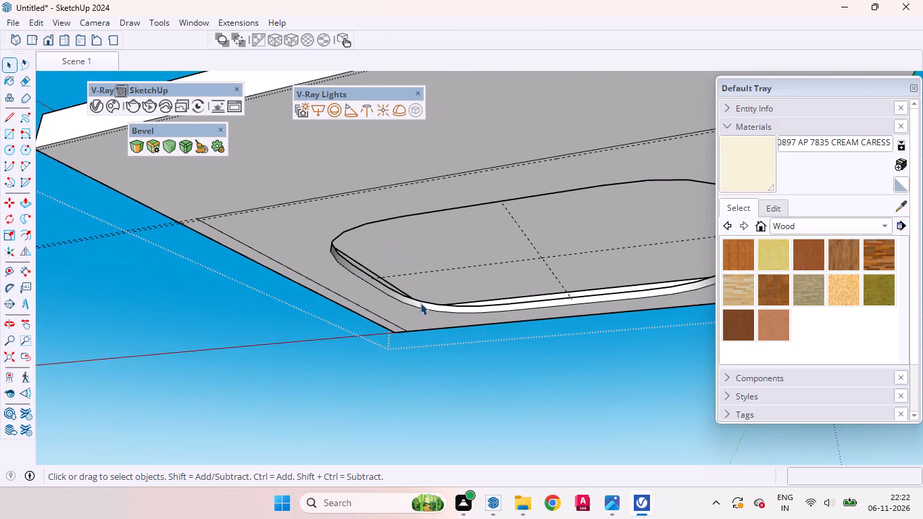
middle_click_drag(422, 303, 499, 101)
scroll(426, 318, "down", 12)
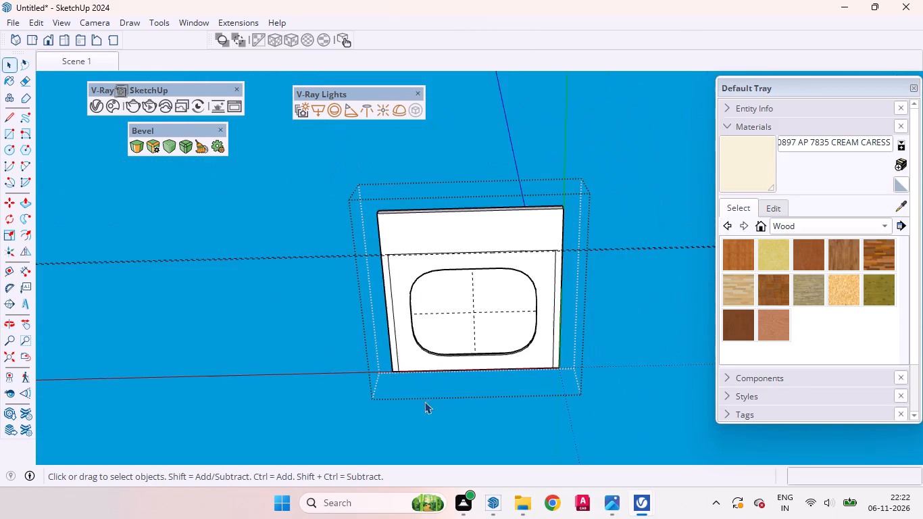
middle_click_drag(437, 283, 474, 518)
scroll(493, 249, "up", 5)
middle_click_drag(489, 239, 492, 425)
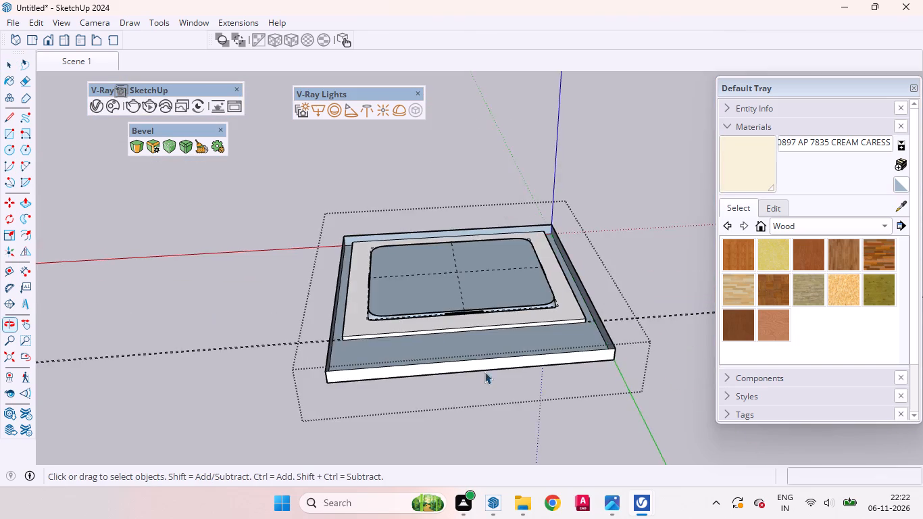
scroll(478, 355, "up", 4)
scroll(449, 303, "down", 5)
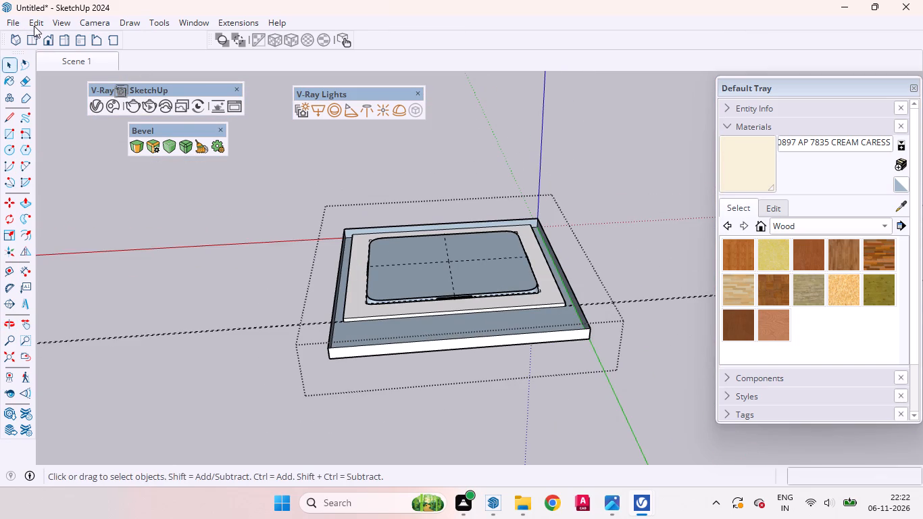
left_click(34, 25)
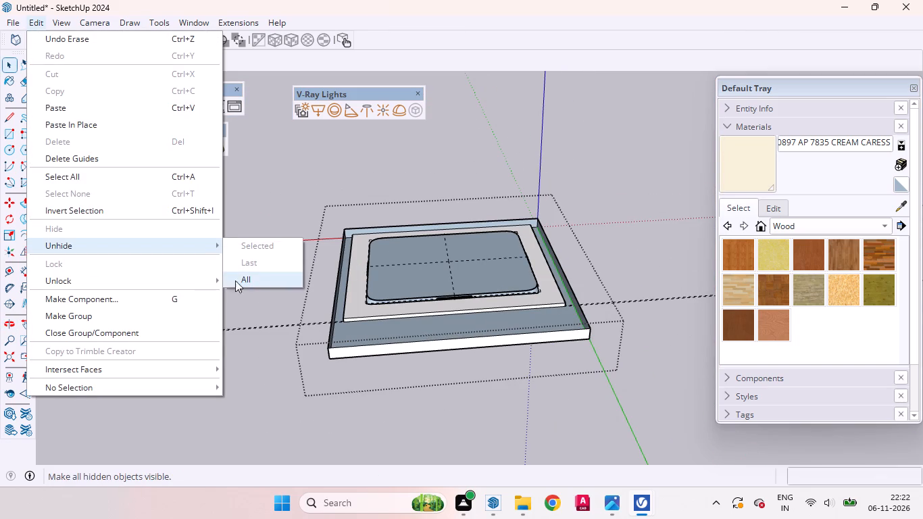
left_click(255, 281)
Leave the panel group's editing and apply Isolate/Reveal to it to bring back the rest of the model.
middle_click_drag(377, 340, 377, 1)
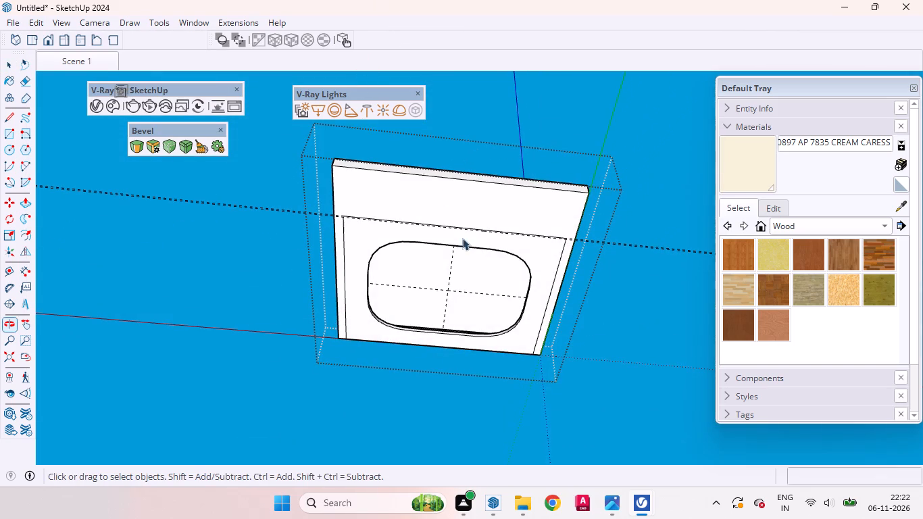
left_click(597, 388)
scroll(508, 243, "up", 8)
scroll(473, 340, "down", 6)
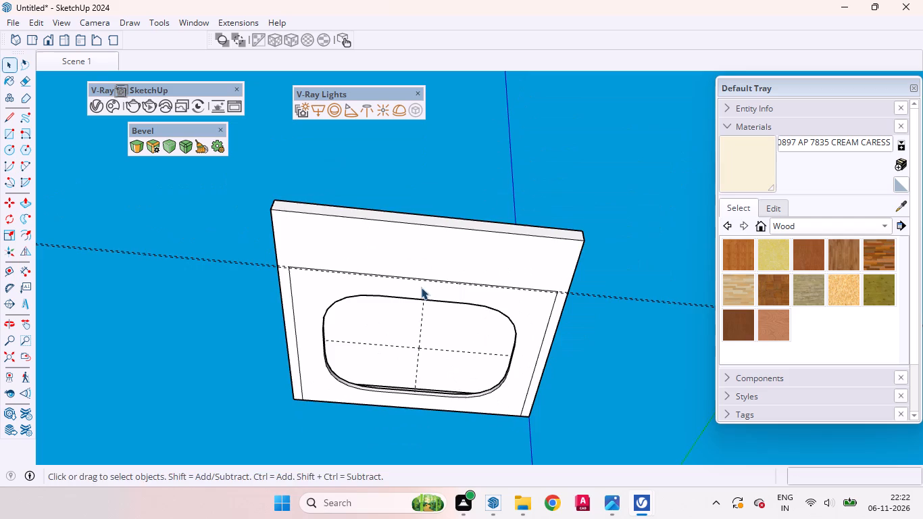
middle_click_drag(421, 287, 416, 235)
left_click(414, 234)
right_click(414, 234)
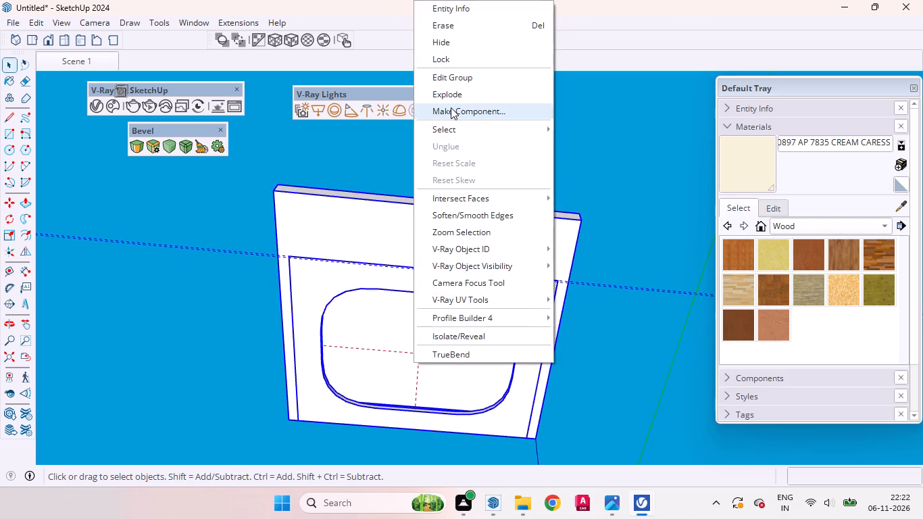
left_click(522, 332)
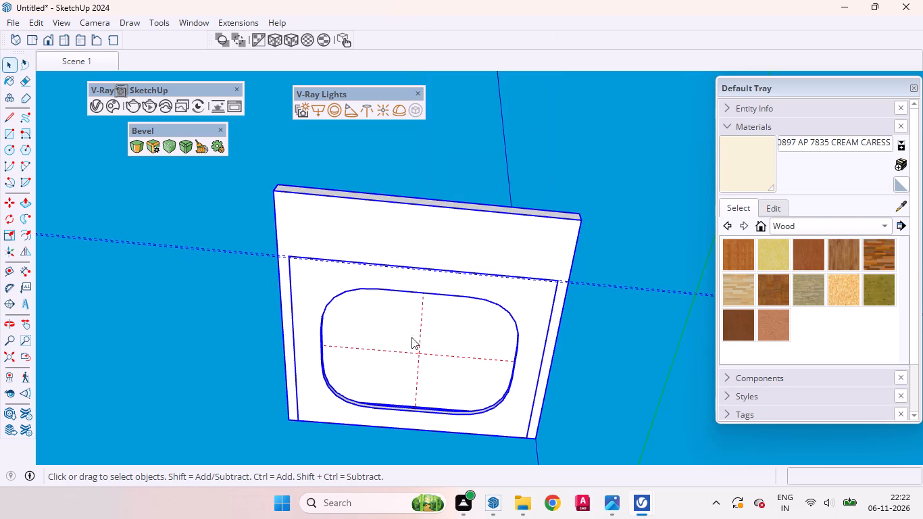
Delete the long horizontal guide lines that extend beyond the ceiling panel, inside its group.
middle_click_drag(332, 280, 716, 518)
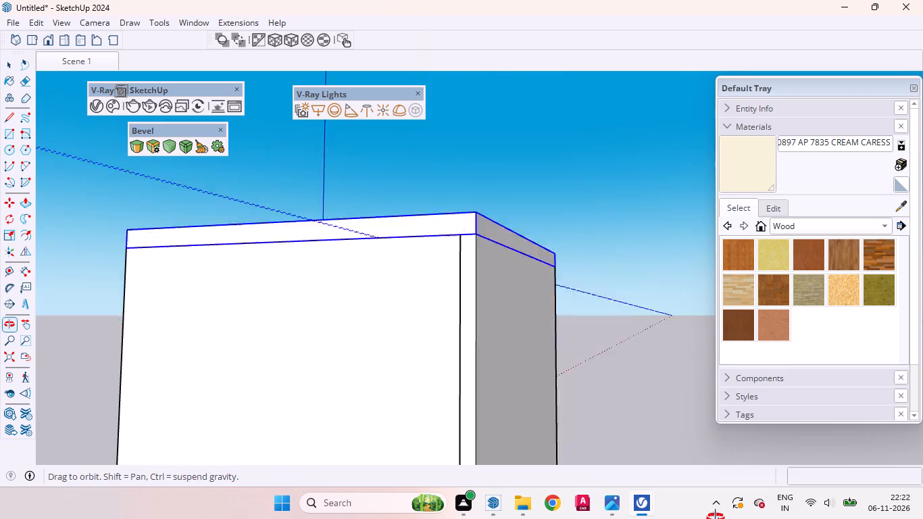
middle_click_drag(716, 518, 775, 514)
scroll(581, 291, "down", 3)
middle_click_drag(412, 280, 687, 319)
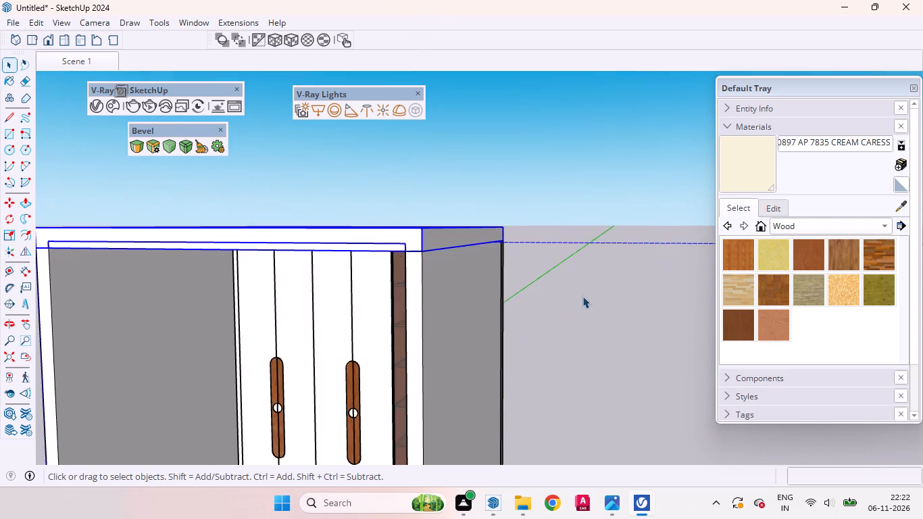
scroll(582, 295, "up", 1)
scroll(464, 247, "down", 10)
left_click(569, 350)
scroll(470, 230, "up", 5)
middle_click_drag(453, 254, 548, 253)
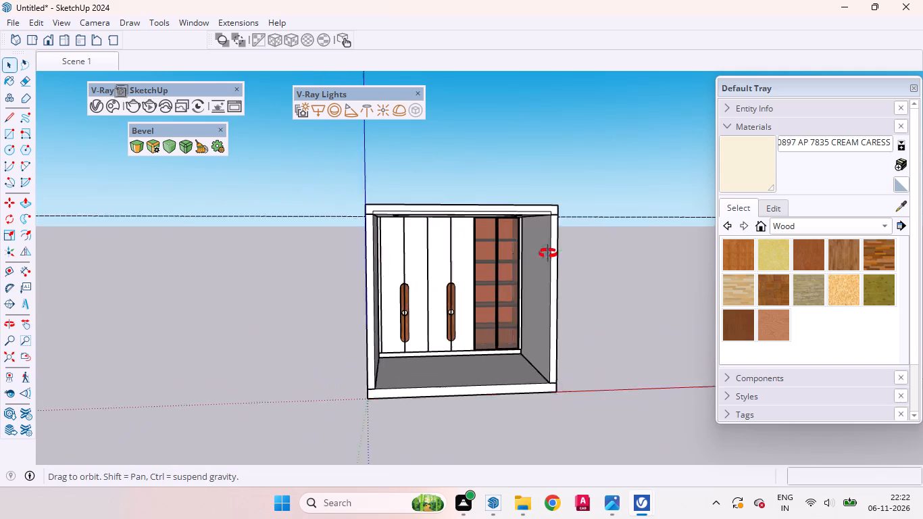
middle_click_drag(548, 253, 563, 234)
left_click_drag(661, 236, 622, 162)
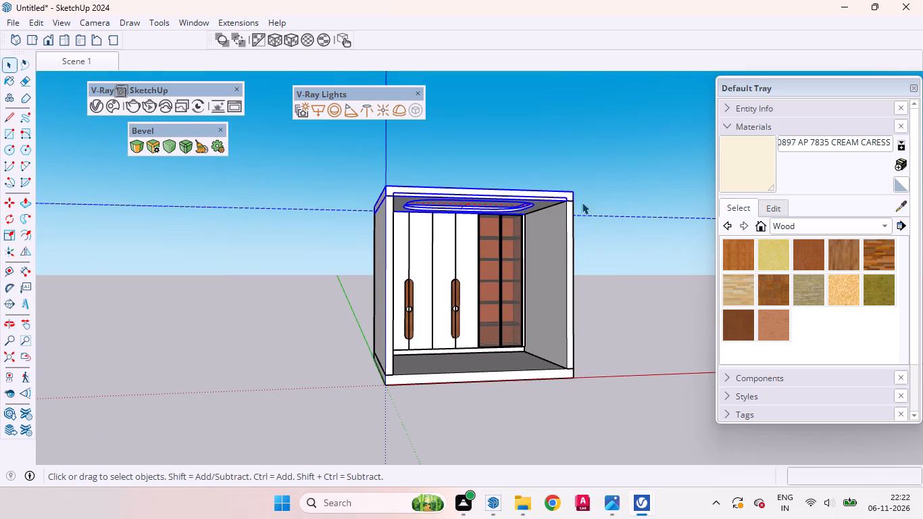
double_click(549, 203)
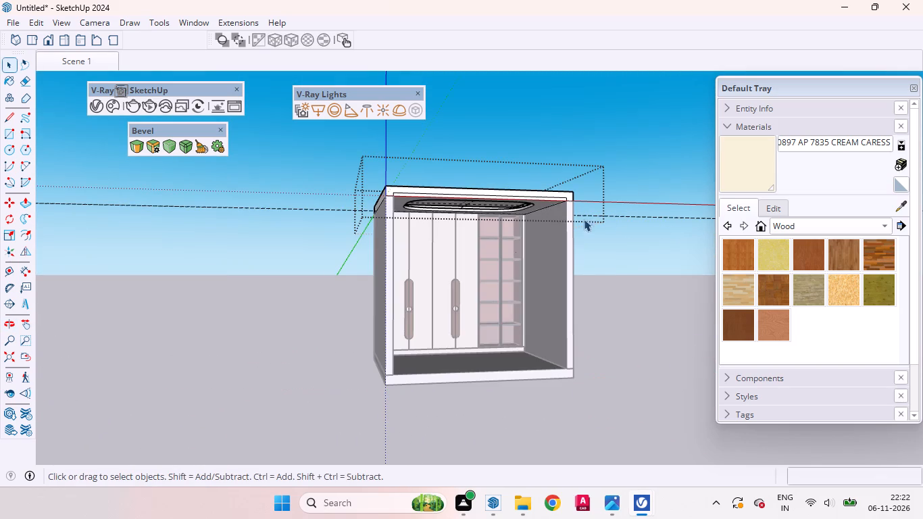
left_click_drag(636, 230, 594, 161)
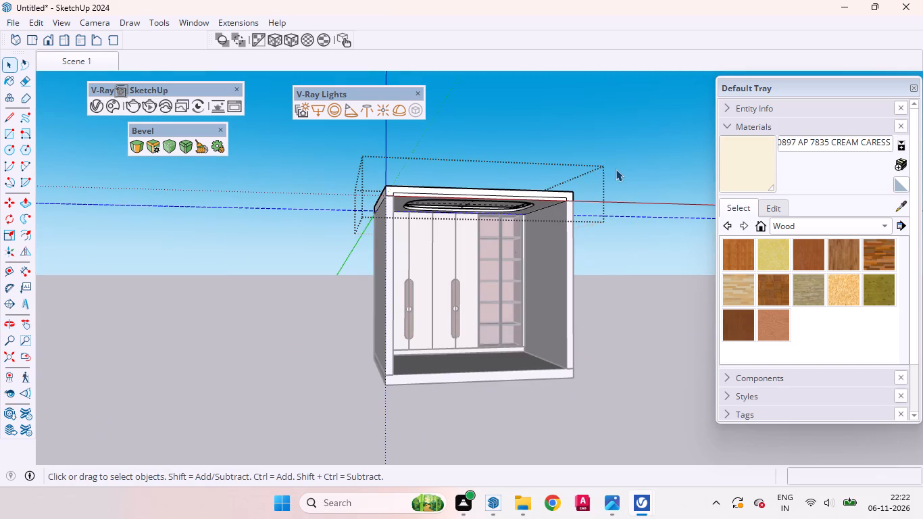
key("Delete")
left_click(603, 405)
Examine the ceiling's rounded recess from inside the room, including its edges and its position above the wardrobe front.
scroll(491, 253, "up", 3)
middle_click_drag(475, 227, 428, 162)
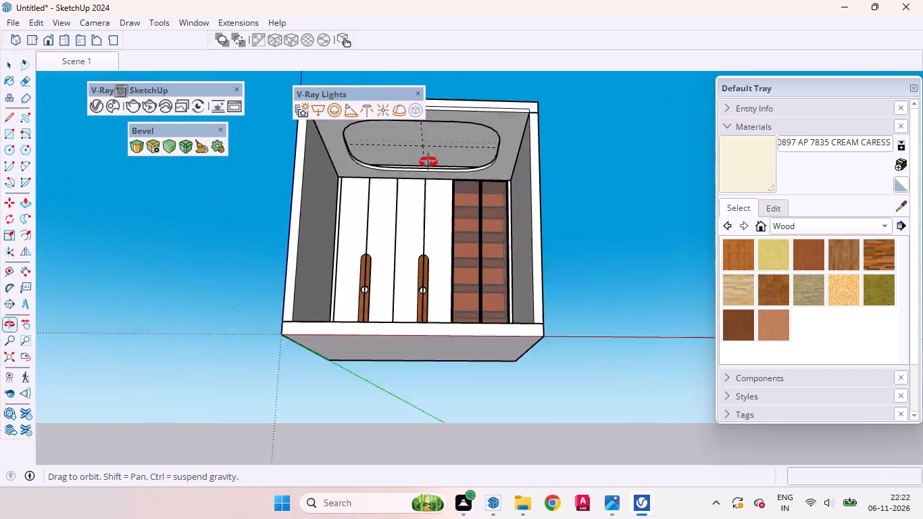
middle_click_drag(428, 162, 451, 209)
scroll(451, 209, "up", 1)
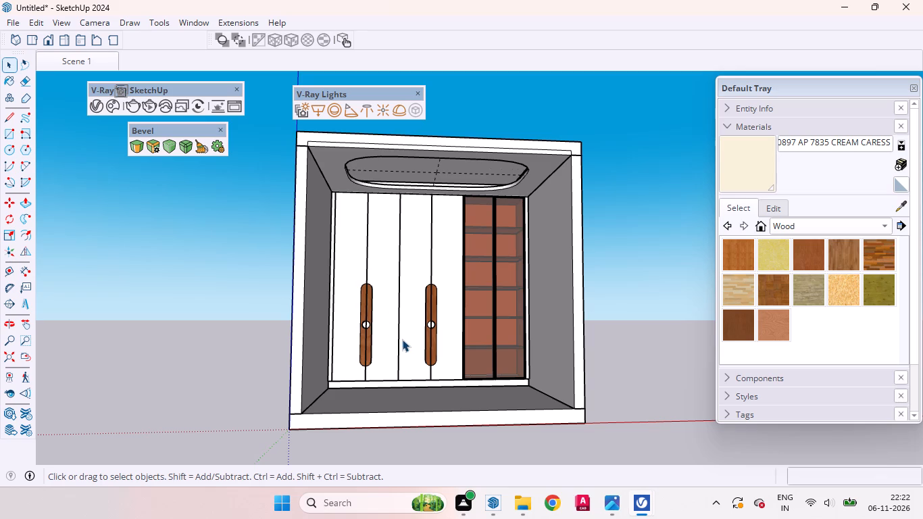
scroll(433, 155, "up", 3)
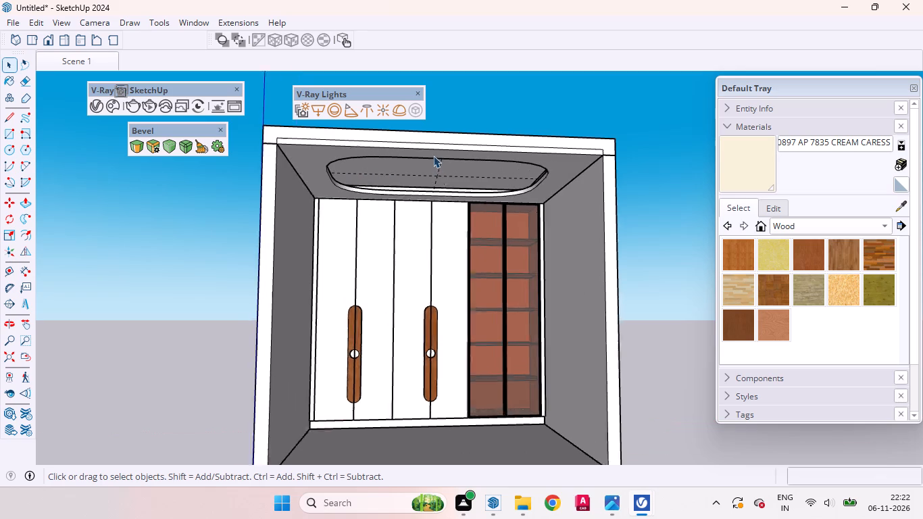
scroll(474, 217, "down", 2)
middle_click_drag(464, 274, 432, 269)
scroll(359, 271, "up", 2)
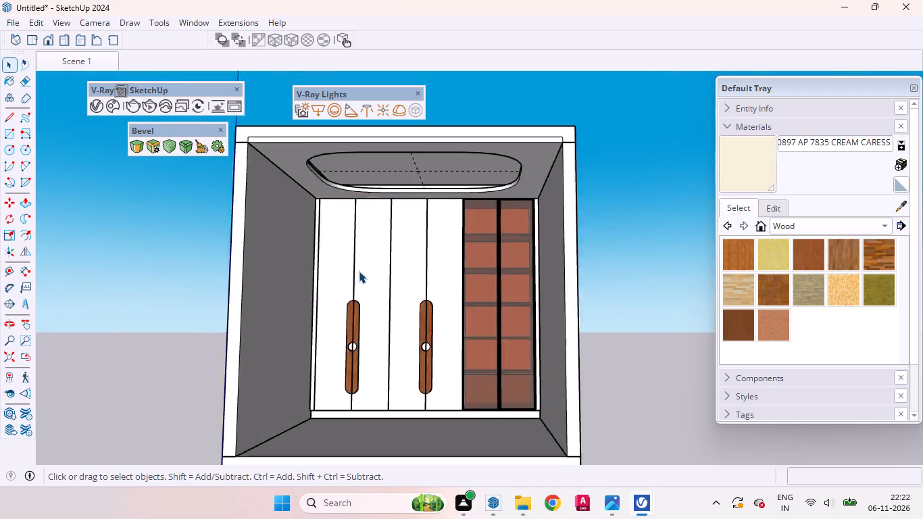
scroll(359, 271, "up", 5)
scroll(360, 270, "down", 8)
scroll(457, 206, "up", 1)
middle_click_drag(457, 206, 409, 141)
scroll(370, 159, "up", 11)
scroll(345, 185, "down", 1)
scroll(345, 185, "up", 3)
scroll(357, 193, "down", 5)
middle_click_drag(367, 227, 307, 193)
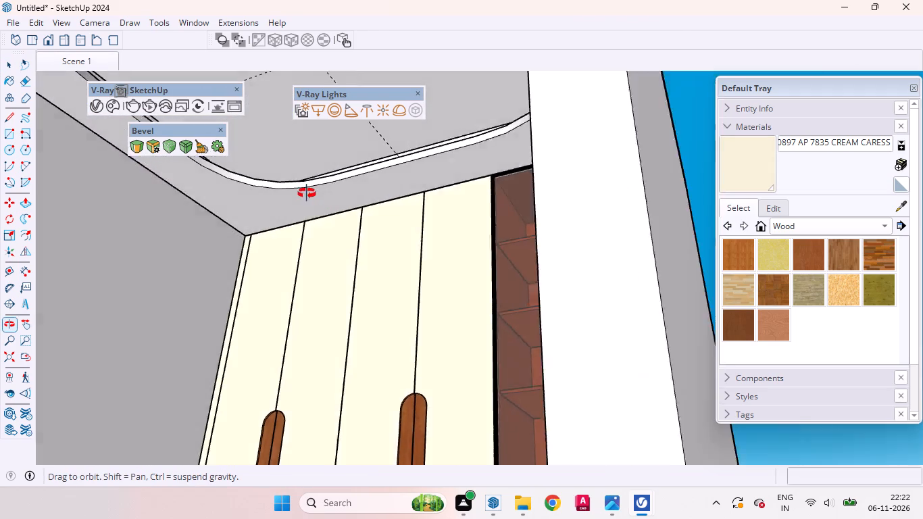
middle_click_drag(307, 193, 405, 193)
scroll(397, 156, "up", 2)
scroll(397, 156, "down", 2)
scroll(397, 156, "up", 3)
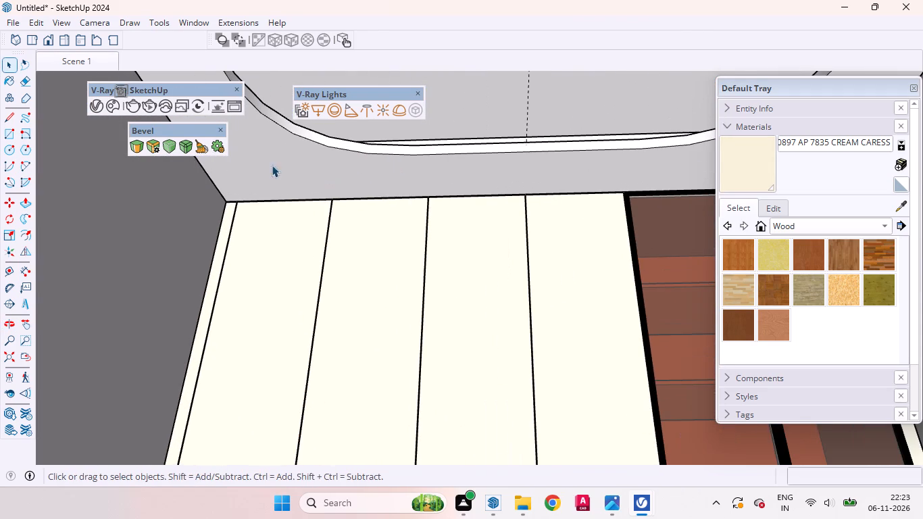
scroll(455, 237, "down", 5)
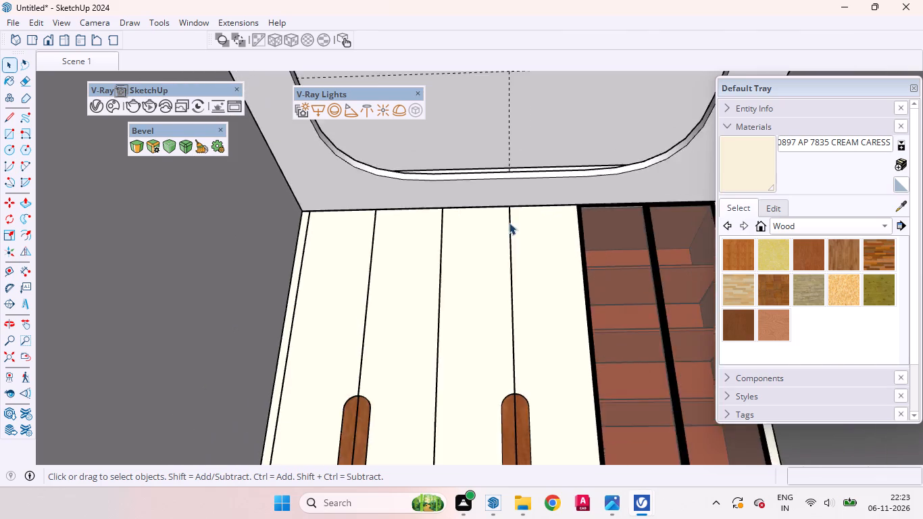
scroll(509, 222, "down", 8)
middle_click_drag(465, 224, 472, 164)
scroll(489, 148, "up", 7)
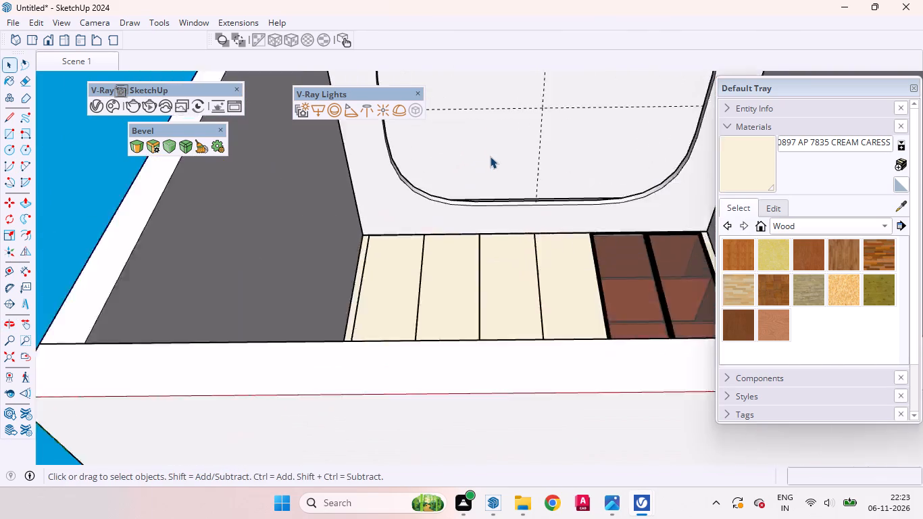
scroll(490, 156, "up", 9)
scroll(298, 267, "down", 17)
middle_click_drag(503, 335, 503, 516)
scroll(413, 405, "up", 5)
scroll(422, 221, "down", 5)
scroll(388, 243, "up", 9)
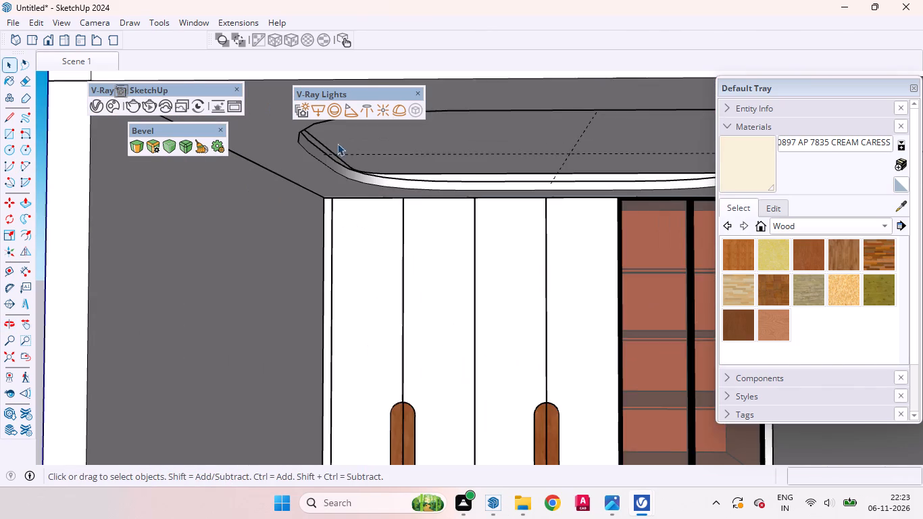
scroll(356, 195, "up", 2)
scroll(357, 195, "down", 9)
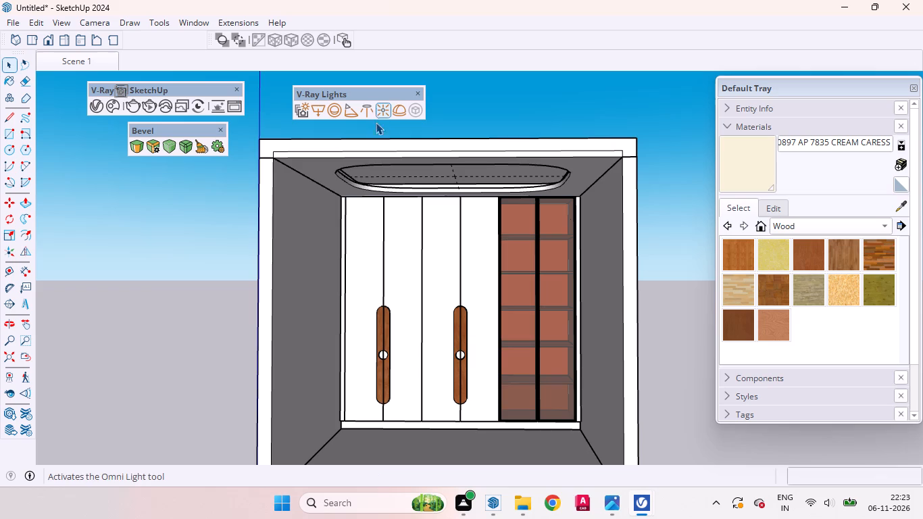
middle_click_drag(372, 212, 372, 135)
scroll(420, 128, "up", 4)
scroll(417, 209, "down", 3)
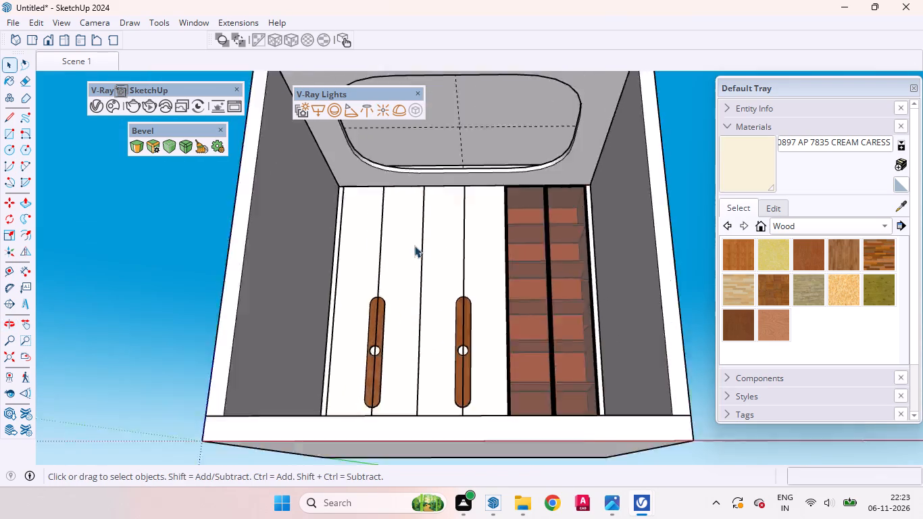
scroll(414, 245, "down", 4)
scroll(407, 251, "up", 1)
scroll(407, 251, "down", 3)
In a new group, draw a circle of about 2 7/16" radius on the ceiling border, near the corner beside the wardrobe front.
right_click(546, 231)
left_click(578, 268)
scroll(424, 226, "up", 2)
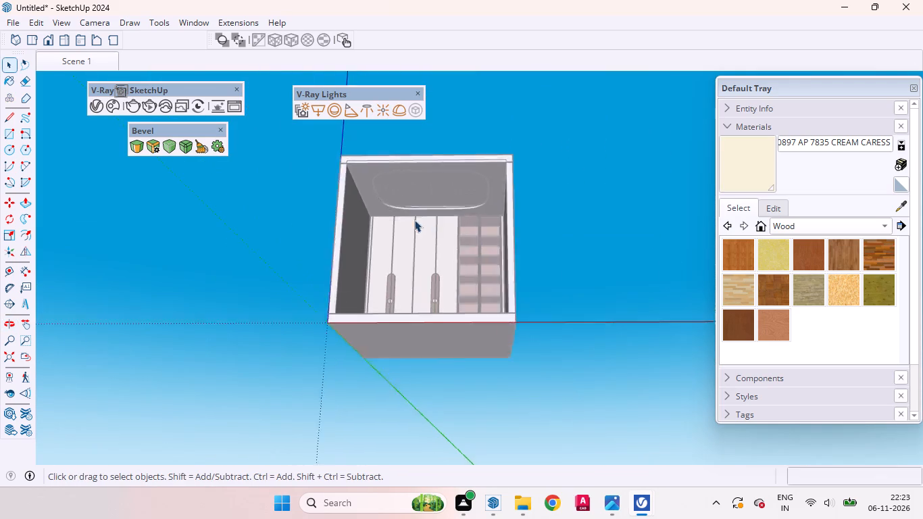
scroll(414, 220, "up", 13)
middle_click_drag(396, 259, 386, 155)
key("c")
scroll(366, 174, "up", 3)
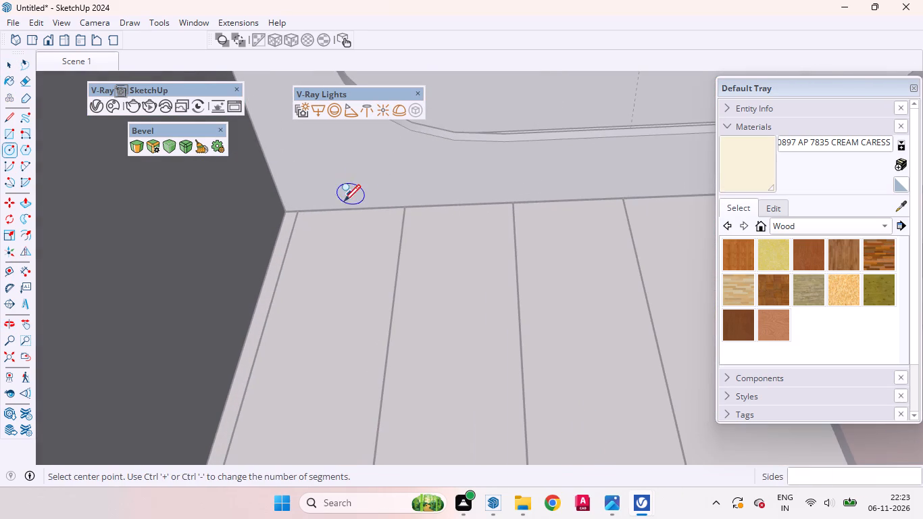
middle_click_drag(354, 181, 354, 149)
scroll(354, 149, "up", 1)
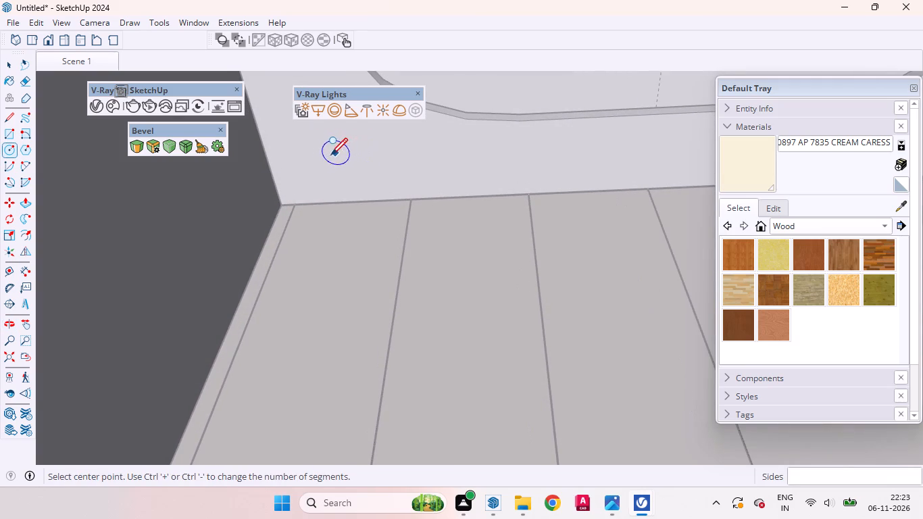
left_click(328, 154)
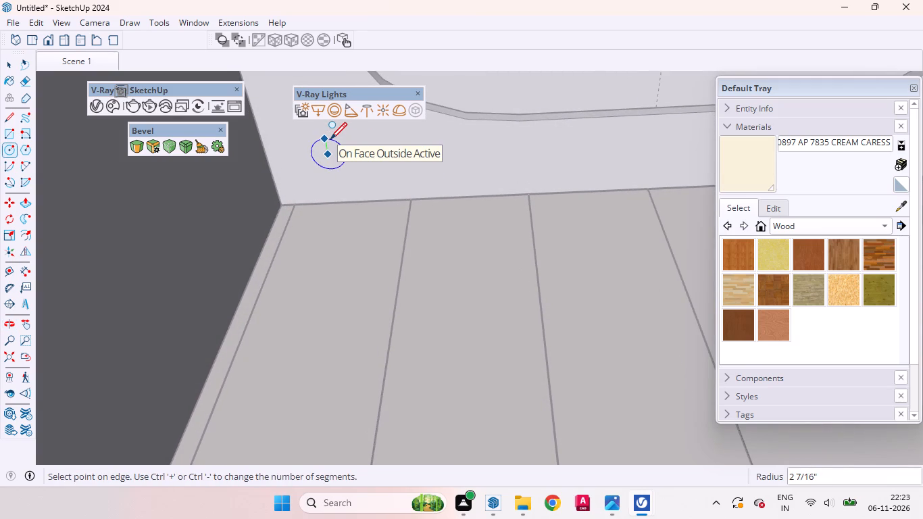
left_click(330, 138)
key("space")
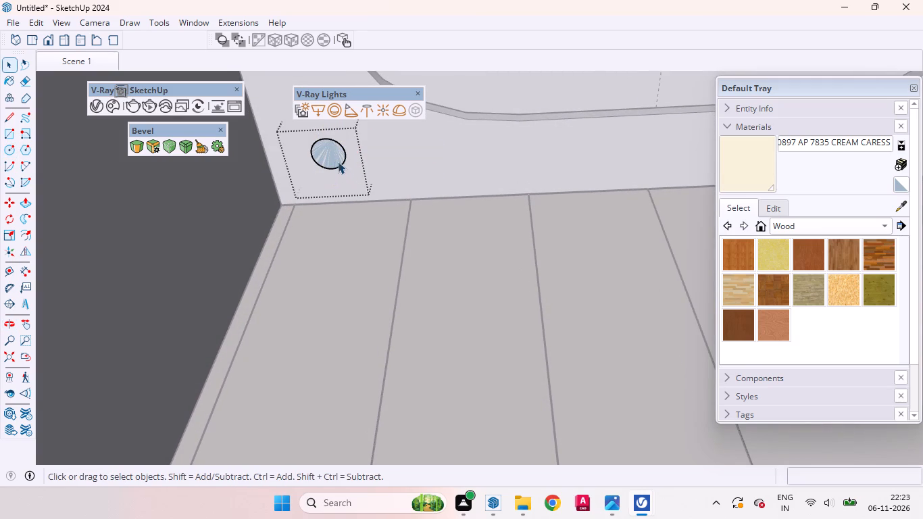
Push/Pull the new circle 12 mm to form a light fixture disc on the ceiling.
key("p")
left_click(330, 153)
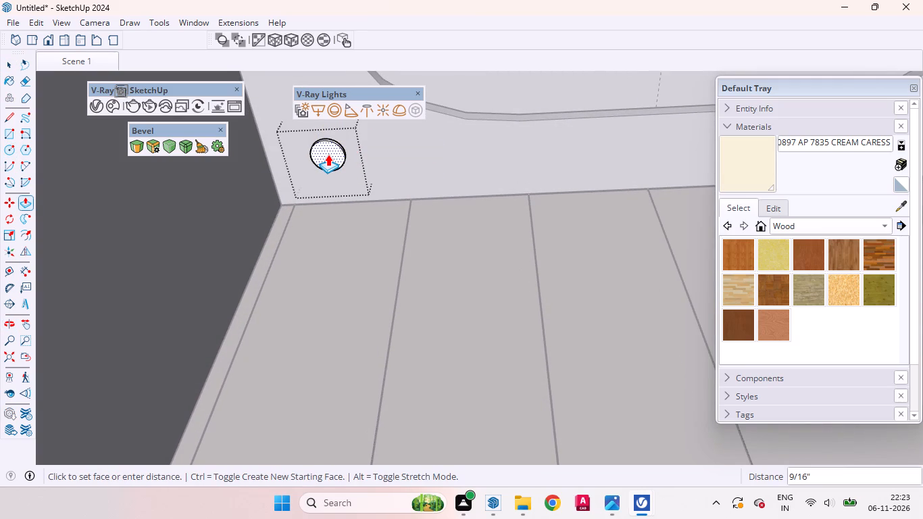
type("12mm")
key("Return")
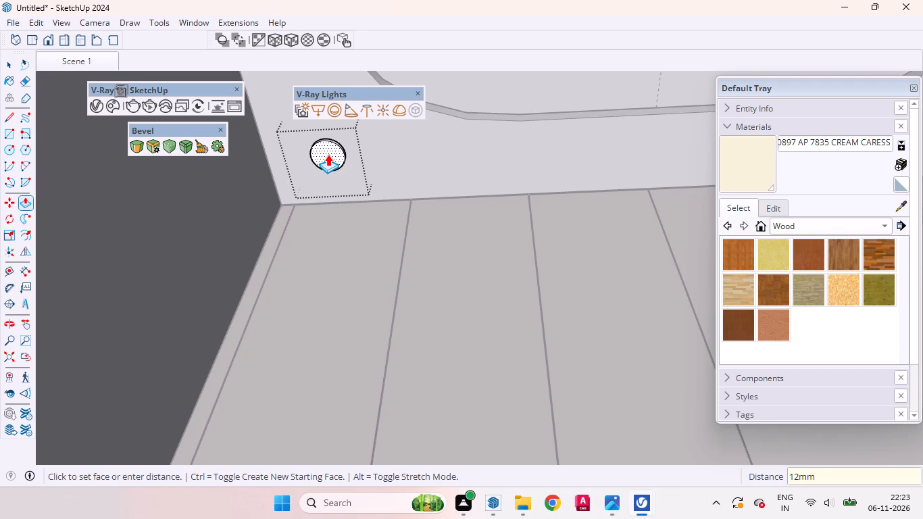
scroll(332, 149, "up", 14)
key("space")
Offset the disc's face outline inward by about 7/8" to form an inner circle.
left_click(325, 164)
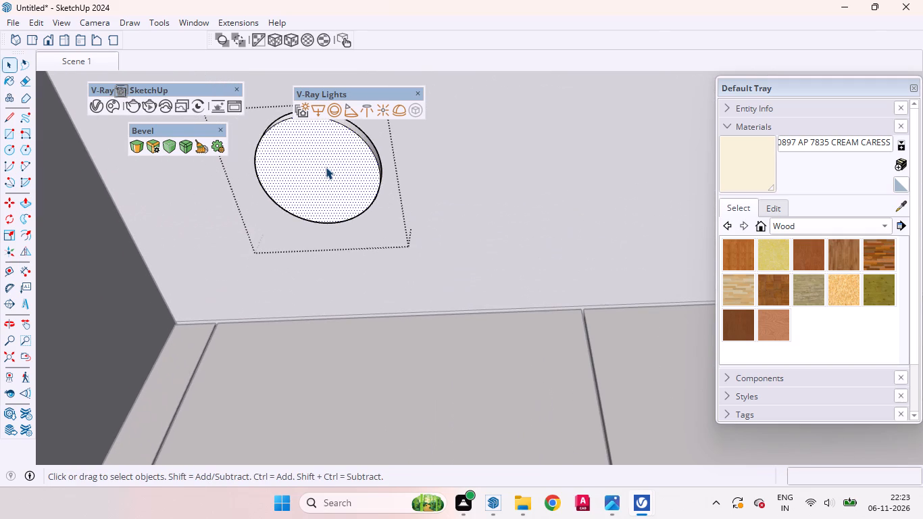
key("f")
left_click(272, 162)
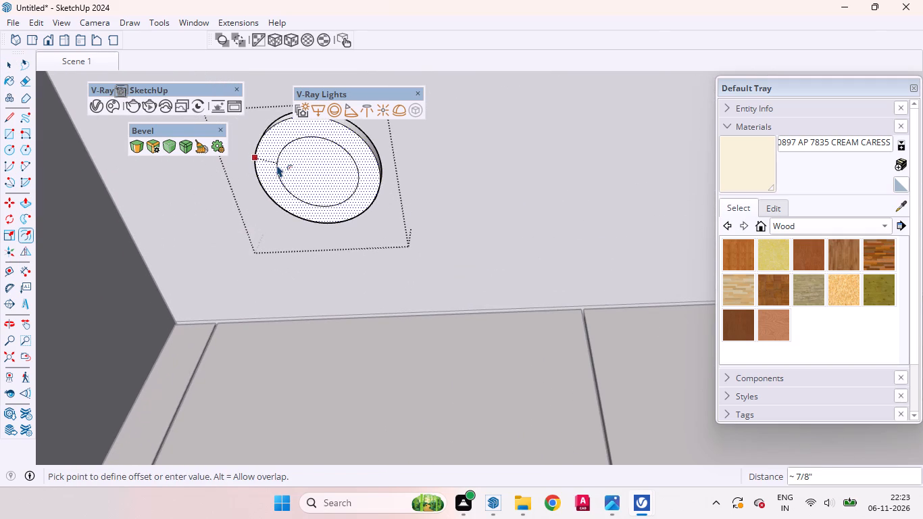
key("space")
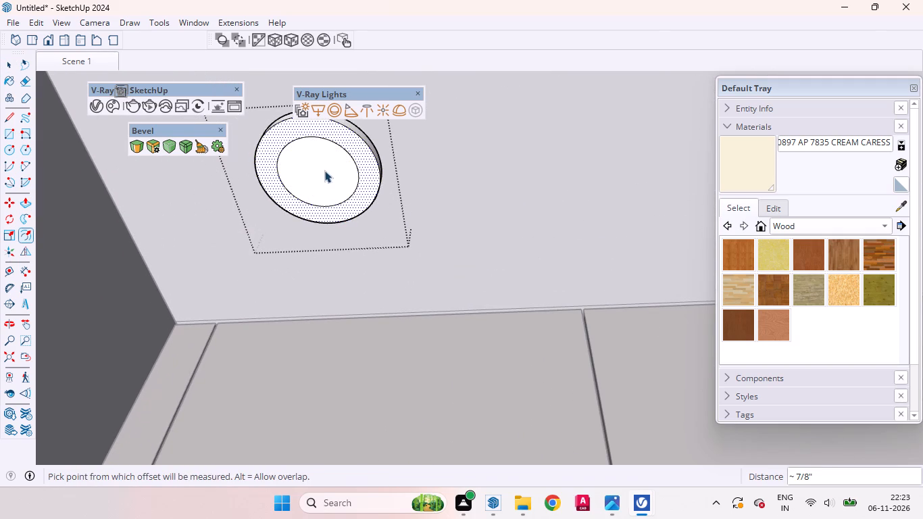
Recess the disc's inner circular face by 10 mm with Push/Pull.
left_click(322, 168)
key("p")
left_click(321, 168)
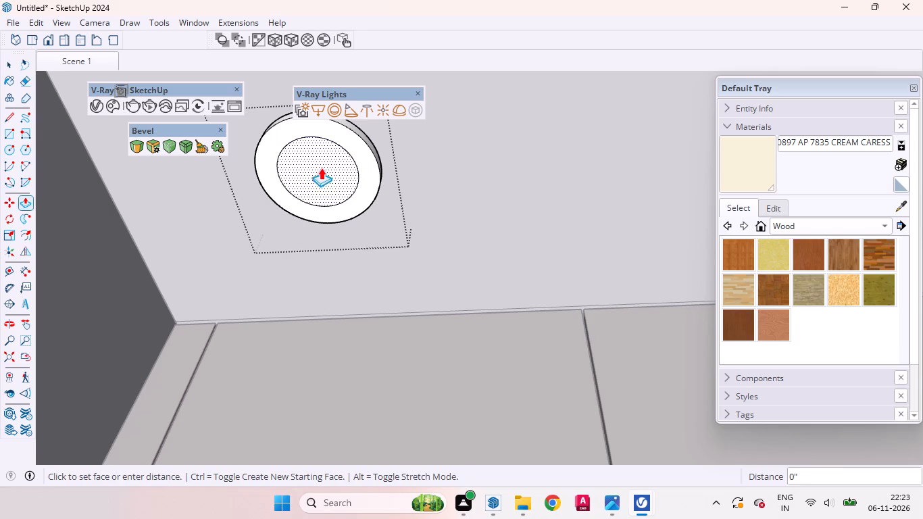
type("10mm")
key("Return")
key("space")
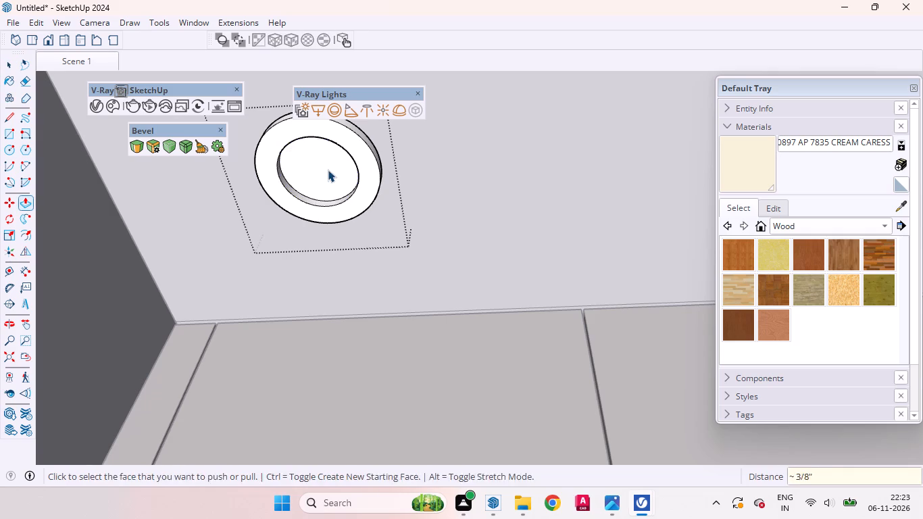
Group the recessed inner face with its edges and convert that group to a V-Ray mesh light.
scroll(328, 170, "up", 8)
scroll(320, 205, "down", 5)
middle_click_drag(322, 215, 336, 157)
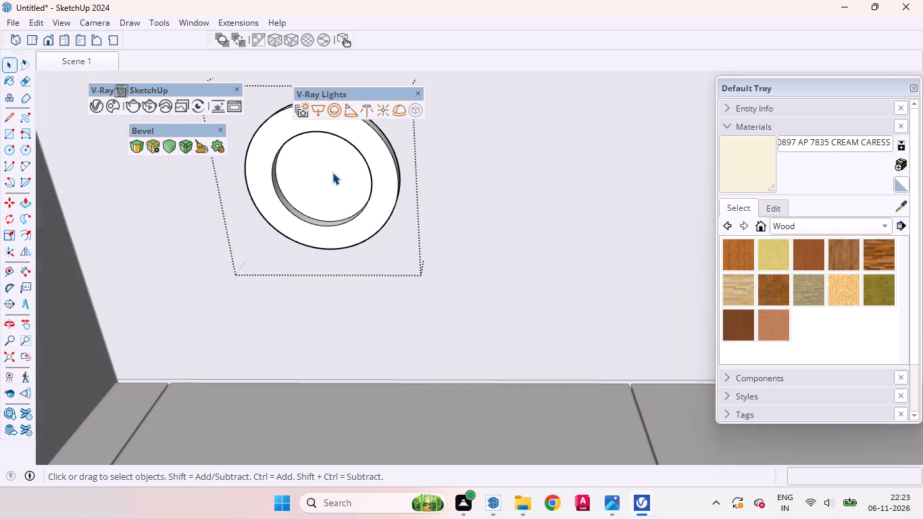
double_click(332, 172)
right_click(318, 176)
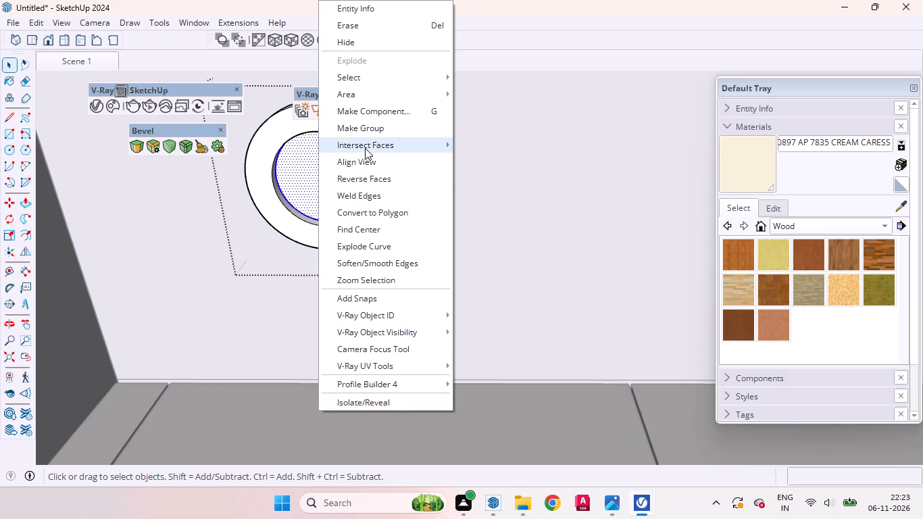
left_click(365, 129)
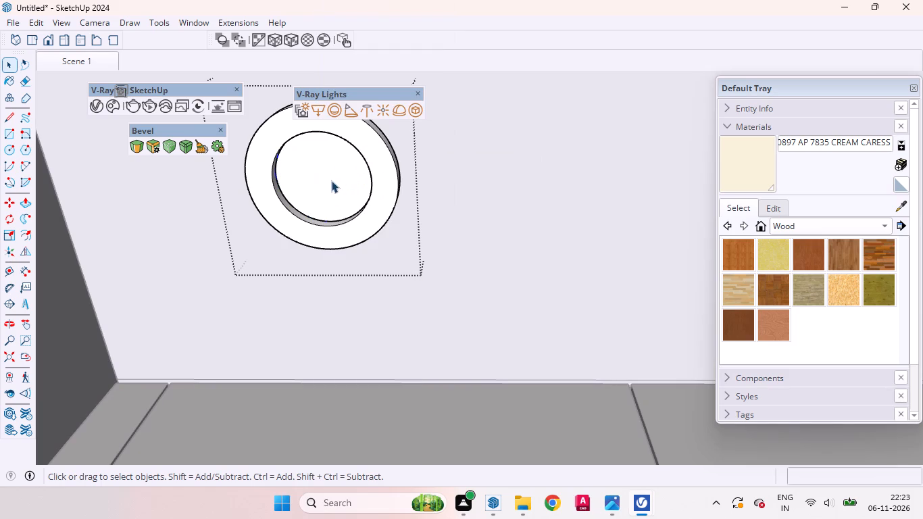
left_click(414, 115)
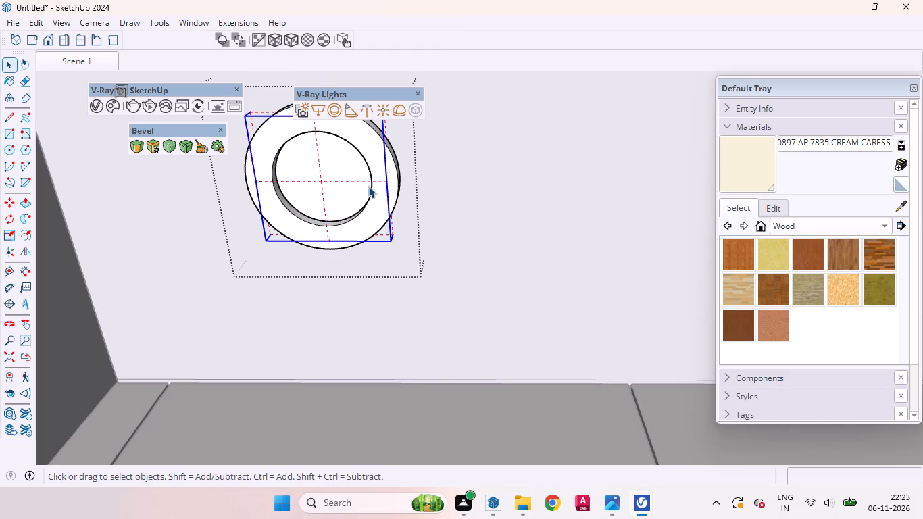
Start a V-Ray IES Light and load cylinder-wide.ies from the ies-lights-pack folder for it.
middle_click_drag(349, 199, 349, 364)
scroll(326, 307, "down", 12)
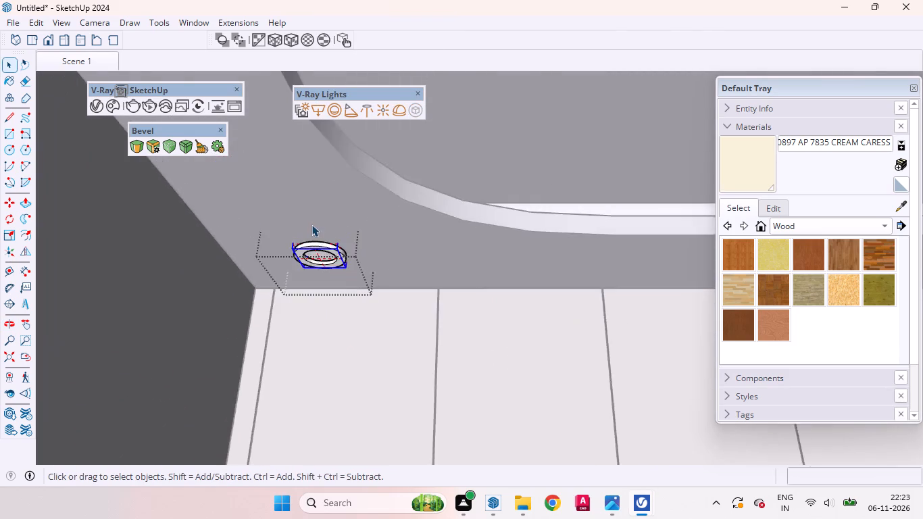
scroll(311, 224, "down", 20)
scroll(311, 224, "down", 1)
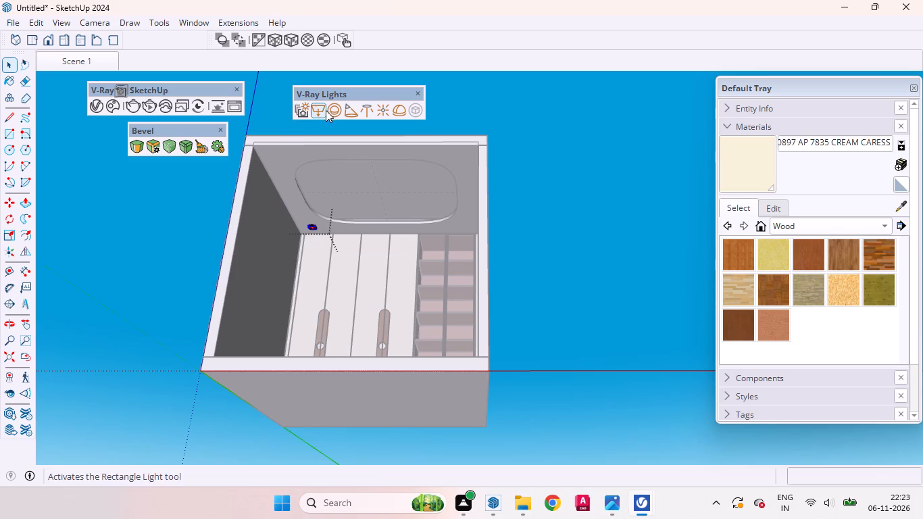
left_click(361, 112)
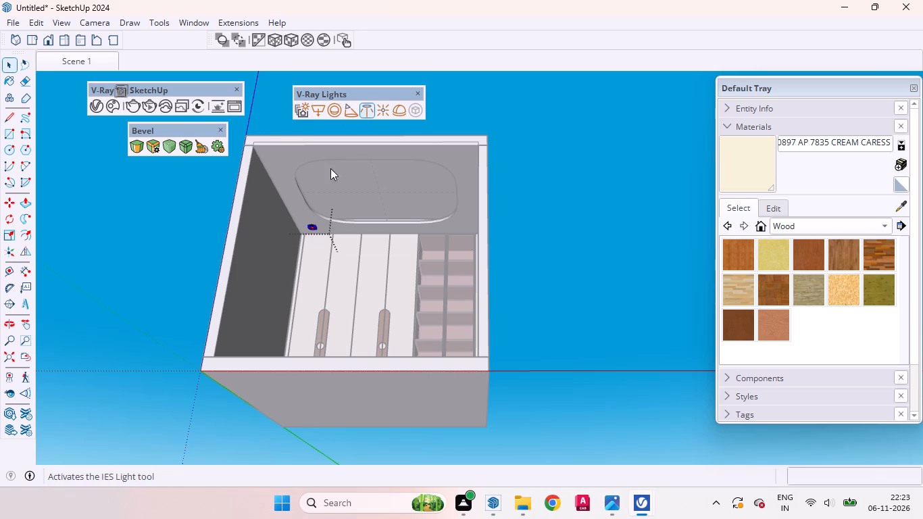
scroll(314, 239, "up", 4)
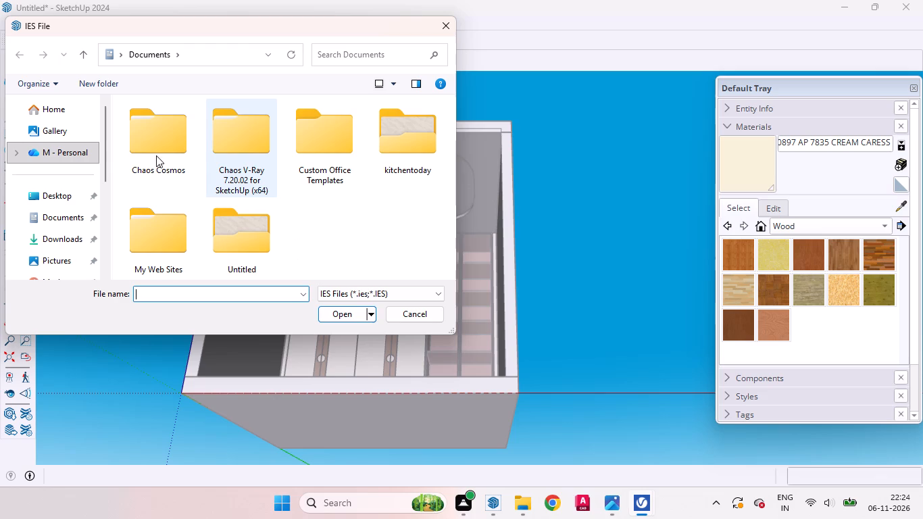
left_click(62, 103)
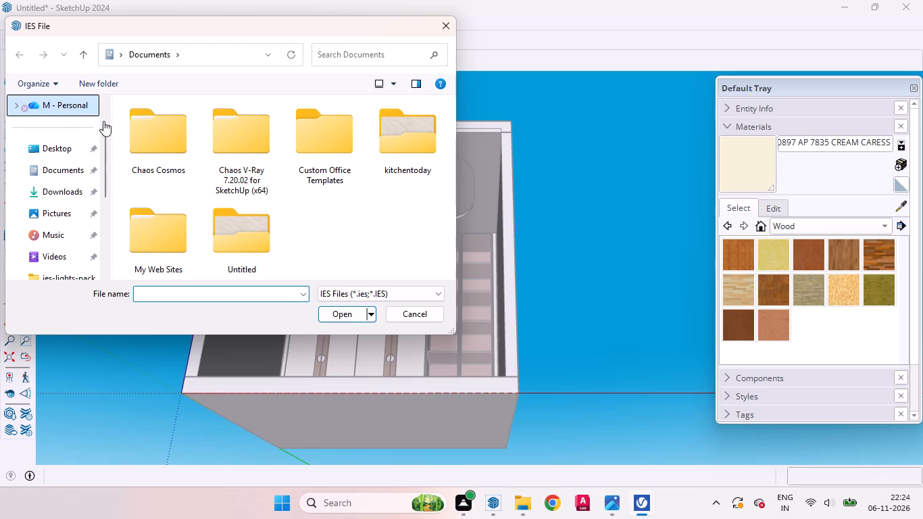
scroll(105, 143, "up", 7)
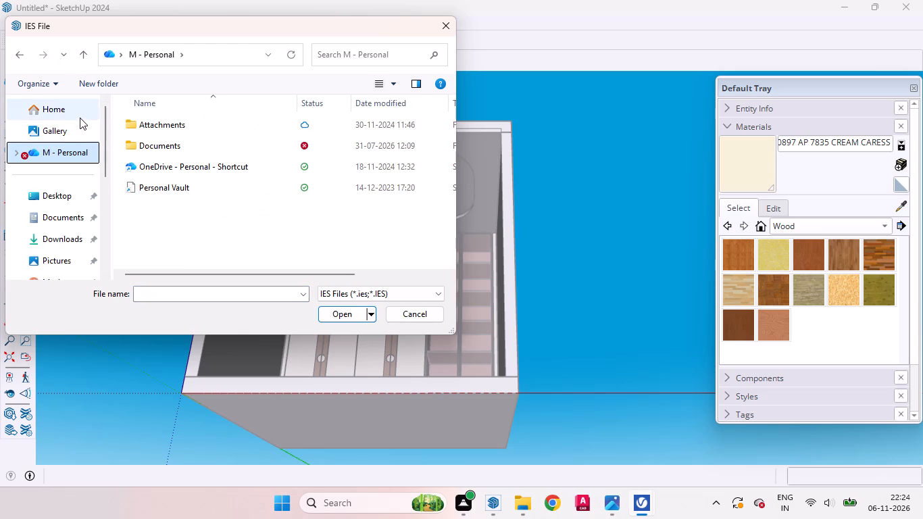
left_click(80, 118)
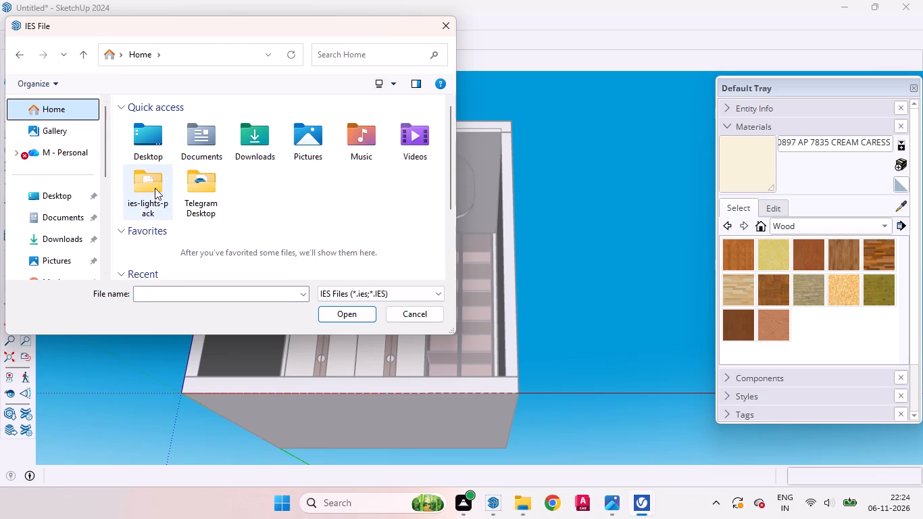
left_click(151, 194)
left_click(336, 312)
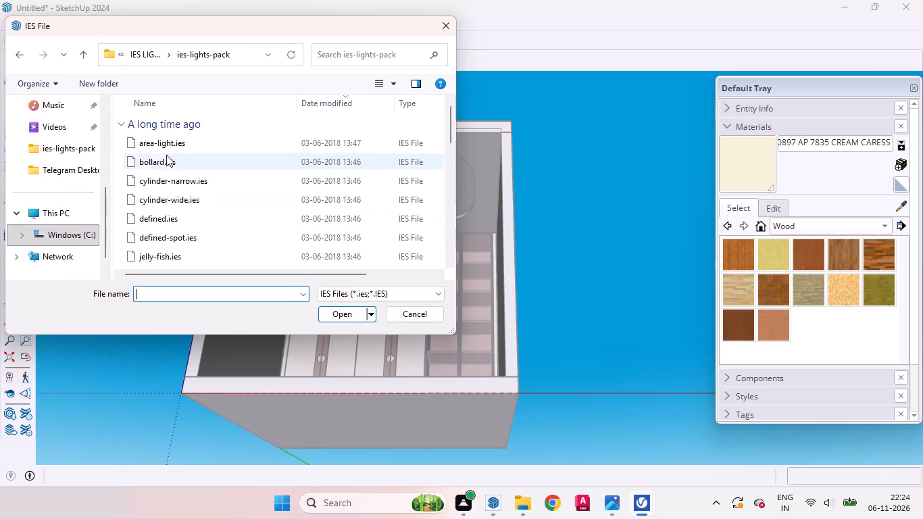
left_click(209, 201)
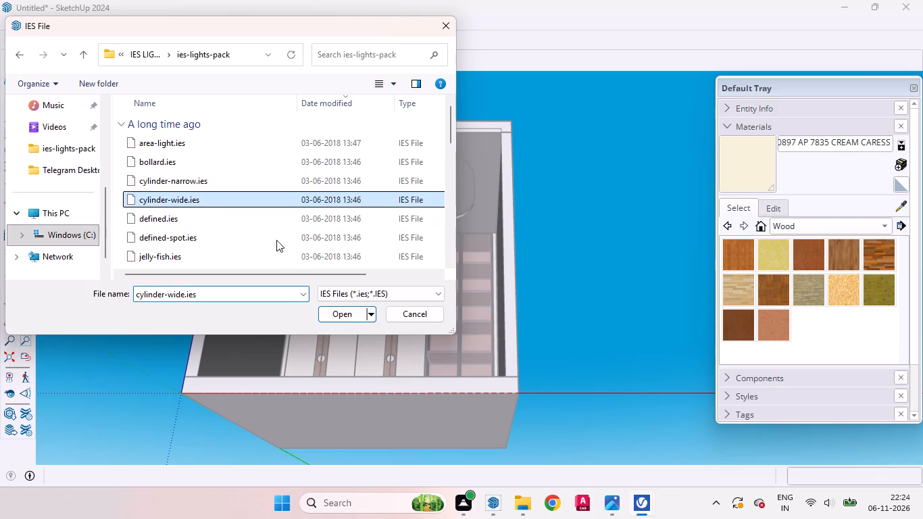
left_click(335, 316)
Place the IES light at the centre of the fixture's recessed circular face.
scroll(291, 184, "up", 10)
scroll(298, 208, "down", 1)
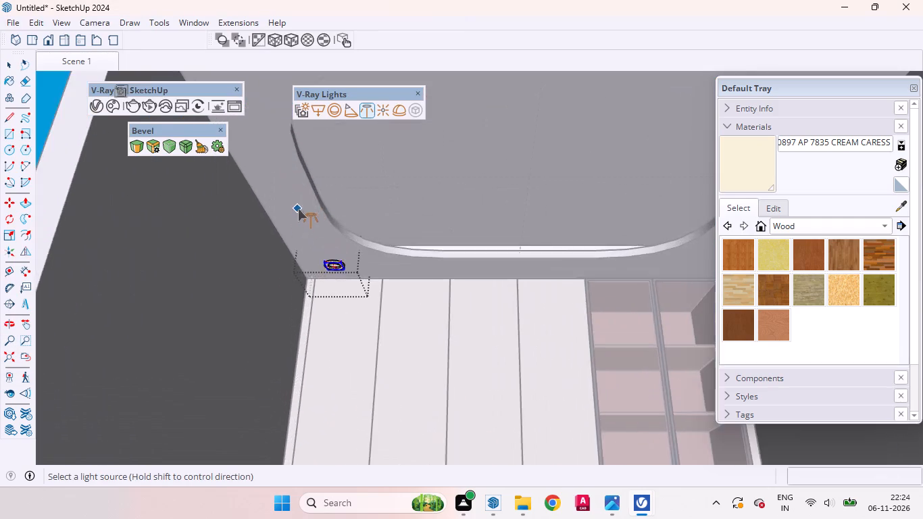
scroll(324, 253, "up", 20)
middle_click_drag(340, 273, 346, 168)
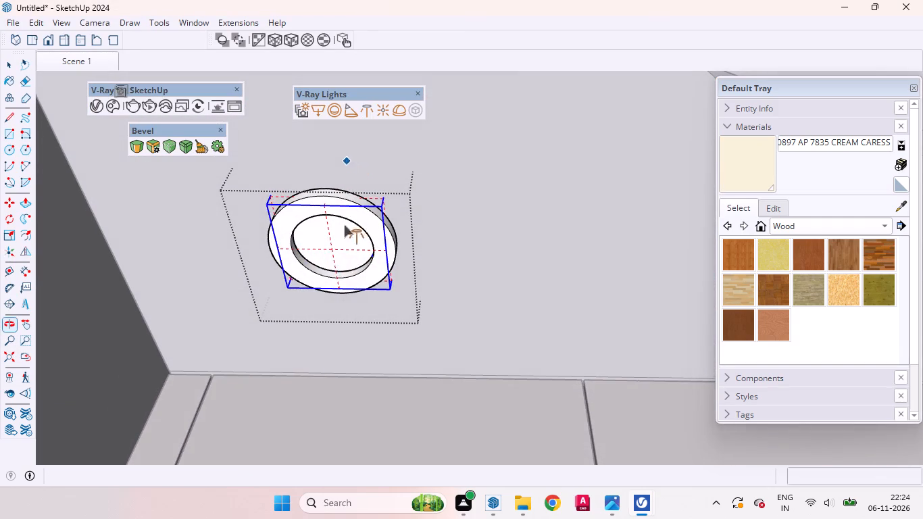
left_click(334, 251)
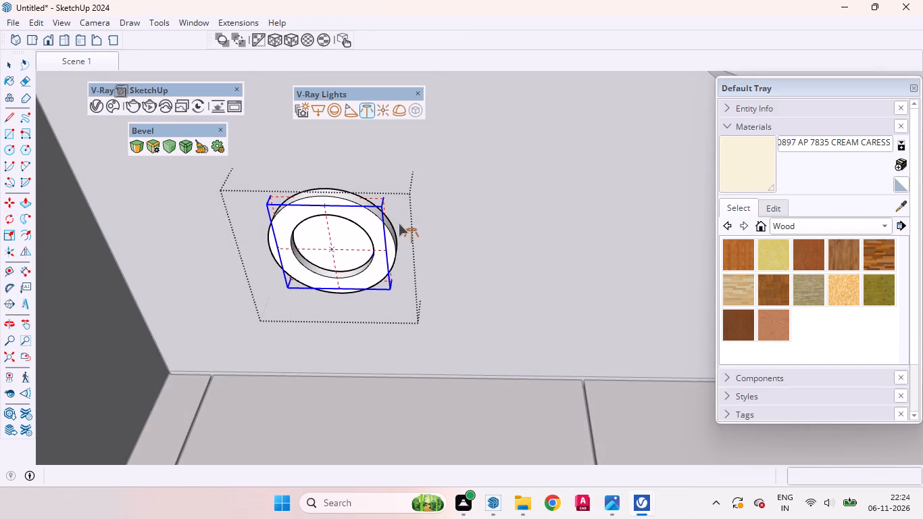
scroll(480, 230, "down", 16)
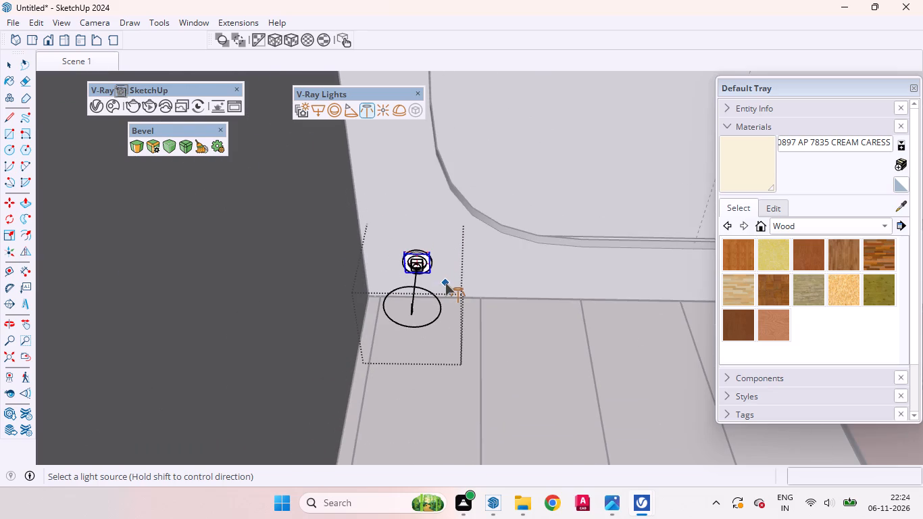
key("space")
Leave the light fixture group's editing and return to the whole model.
scroll(405, 338, "down", 3)
scroll(405, 338, "up", 3)
scroll(405, 338, "down", 18)
middle_click_drag(484, 291, 455, 416)
left_click(616, 327)
Copy the corner light fixture about 3' 10" along the wardrobe-side ceiling border, to the recess's centre guide line.
scroll(477, 297, "up", 9)
scroll(282, 240, "down", 6)
scroll(343, 322, "up", 2)
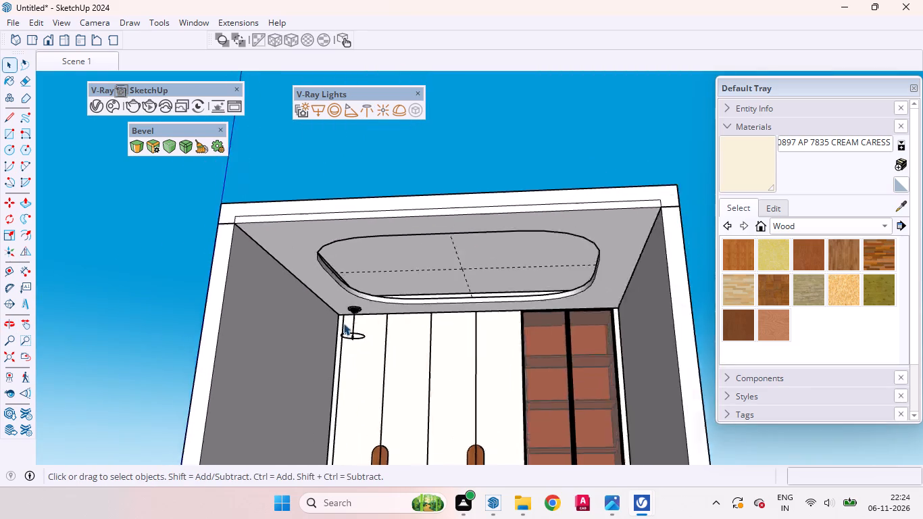
scroll(343, 323, "up", 7)
left_click(363, 293)
scroll(372, 288, "up", 4)
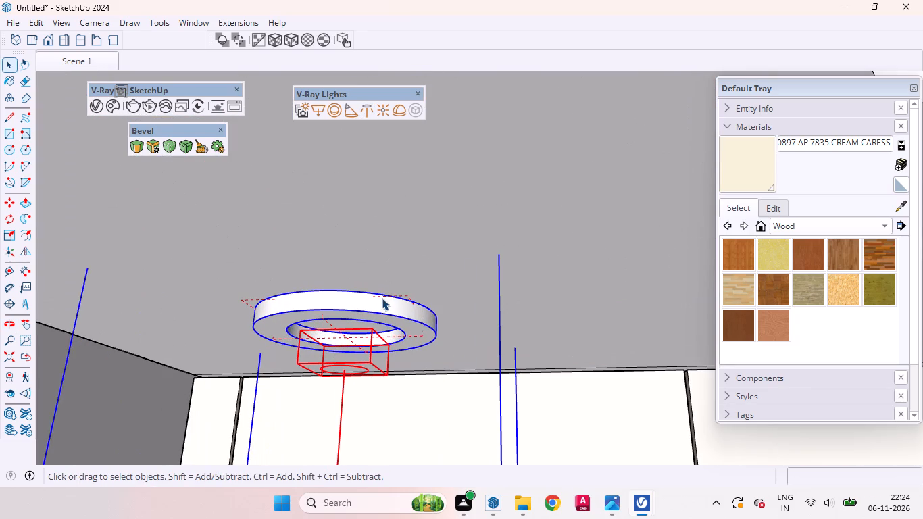
key("m")
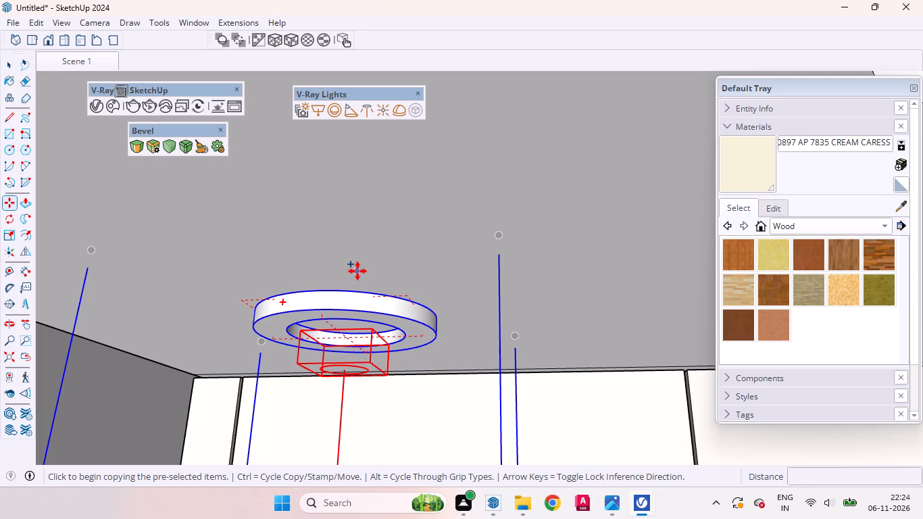
left_click(357, 271)
scroll(359, 266, "down", 20)
scroll(359, 266, "down", 1)
scroll(361, 258, "up", 1)
scroll(361, 258, "down", 2)
scroll(361, 258, "up", 1)
scroll(361, 258, "down", 7)
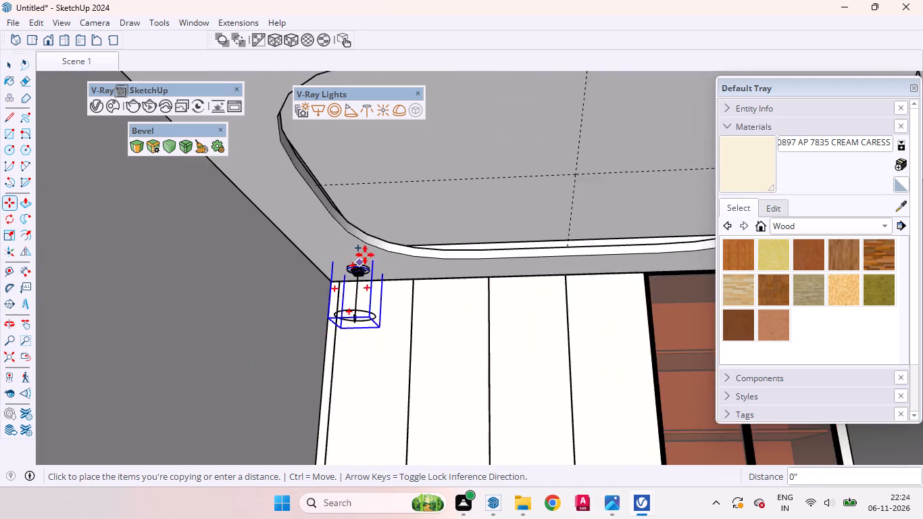
scroll(365, 255, "down", 2)
scroll(589, 268, "up", 4)
scroll(439, 264, "up", 7)
middle_click_drag(370, 261, 378, 249)
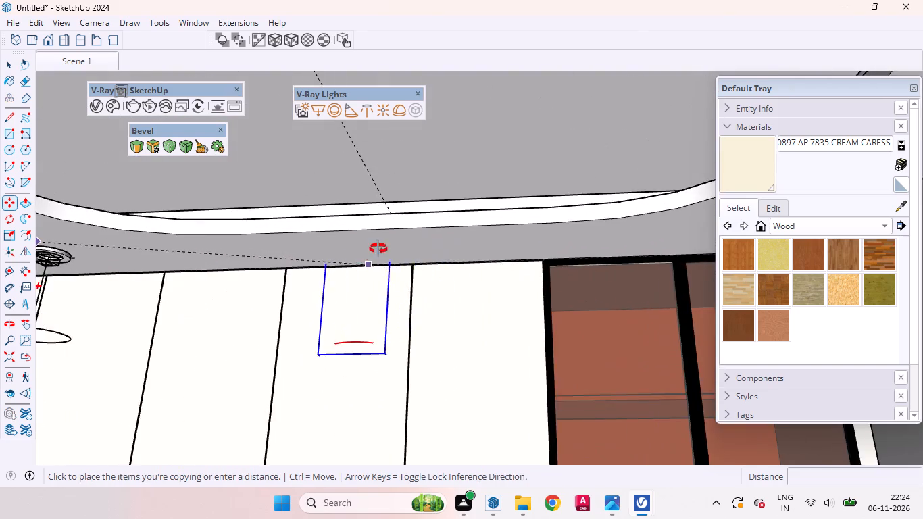
middle_click_drag(378, 249, 410, 198)
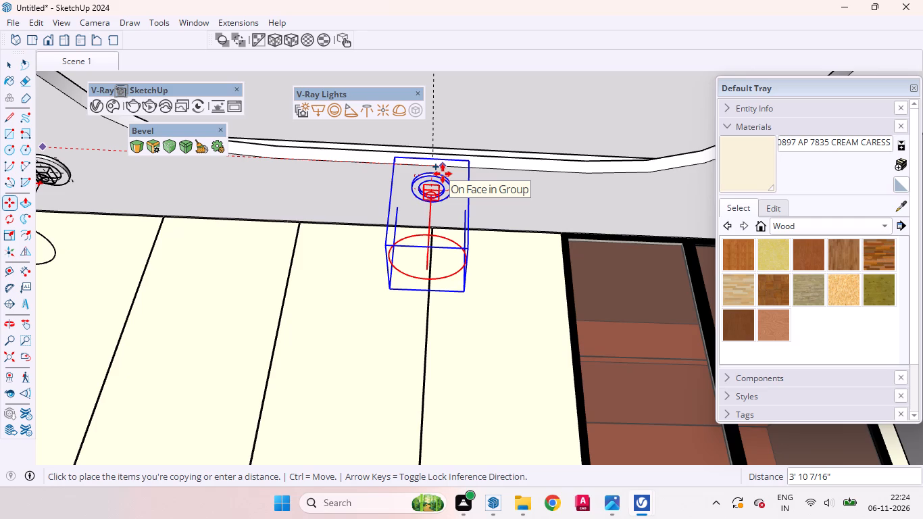
left_click(441, 174)
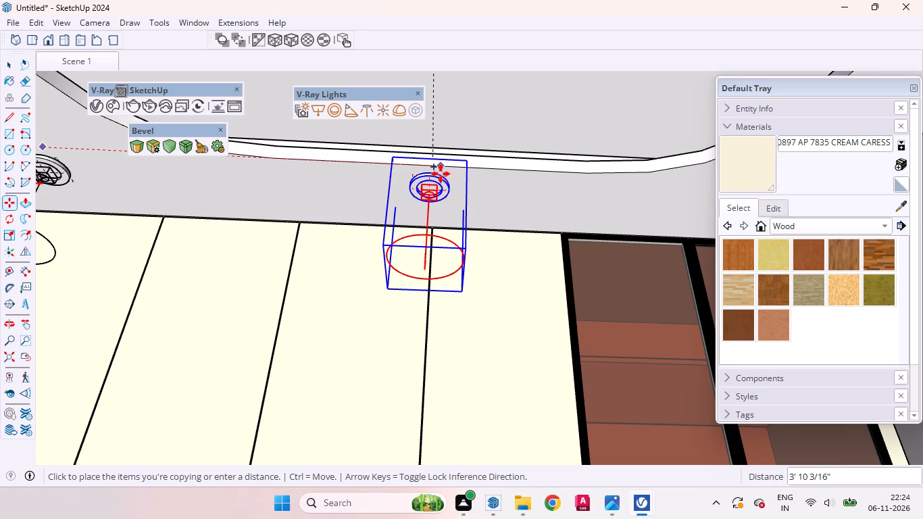
Copy the middle fixture about 3' 6 1/2" further along the same border, to the corner above the open shelves.
left_click(441, 174)
scroll(390, 173, "down", 6)
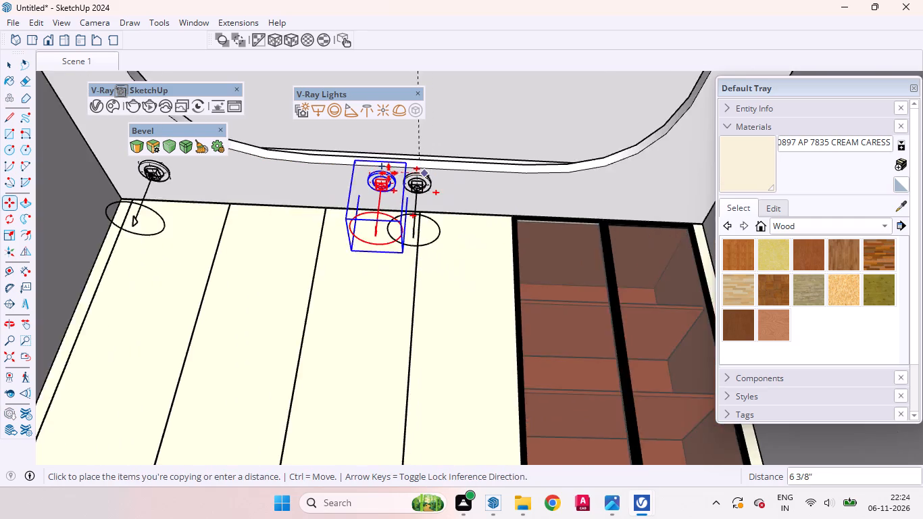
scroll(389, 173, "down", 2)
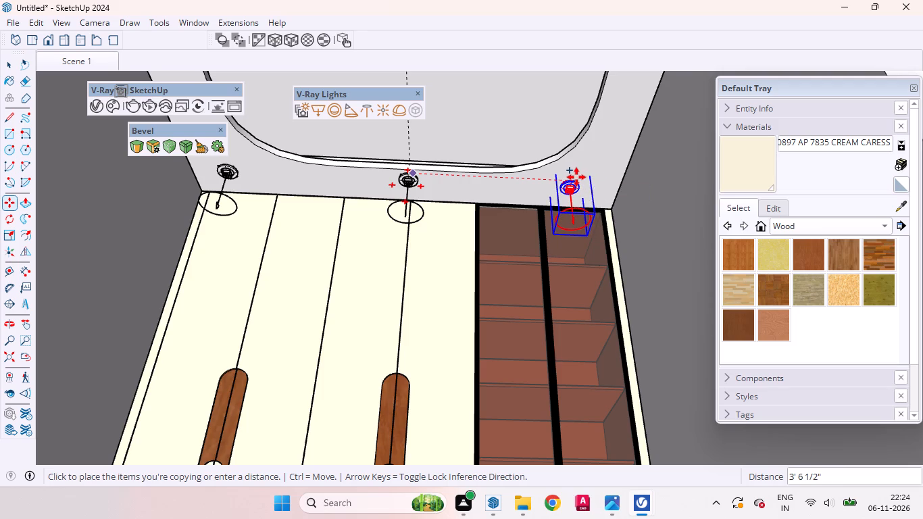
left_click(576, 177)
key("space")
Select both corner fixtures and copy them together about 3' 1 3/4" away from the wardrobe along the side ceiling borders.
scroll(455, 276, "down", 9)
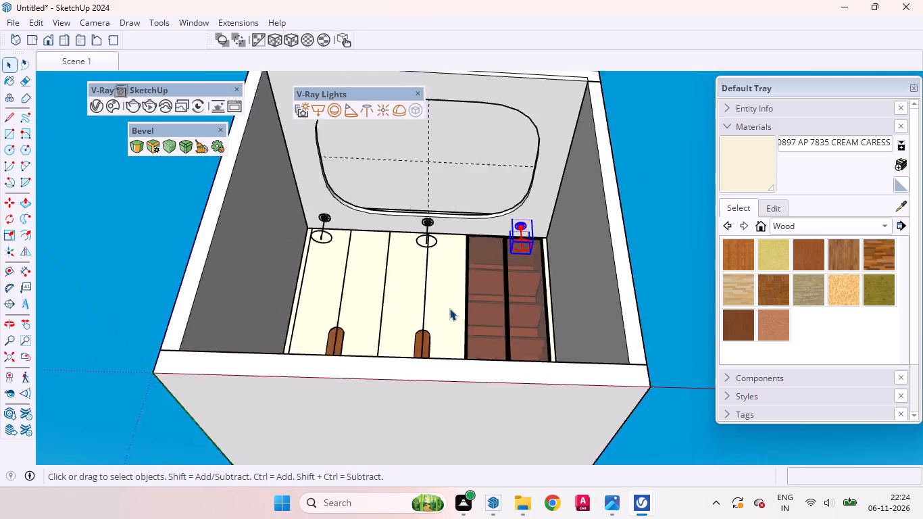
scroll(449, 308, "down", 2)
middle_click_drag(499, 267, 588, 255)
scroll(585, 253, "up", 9)
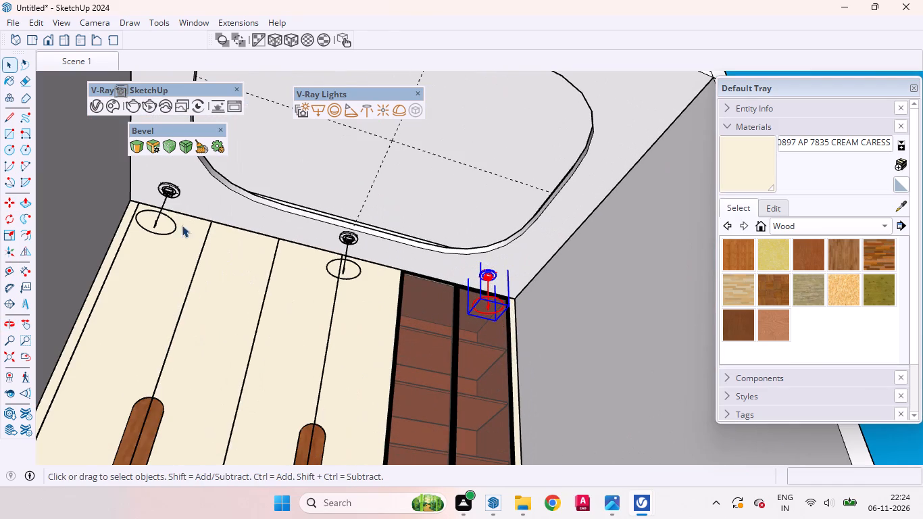
left_click(172, 193, "ctrl")
scroll(166, 279, "down", 11, "ctrl")
middle_click_drag(342, 301, 270, 316)
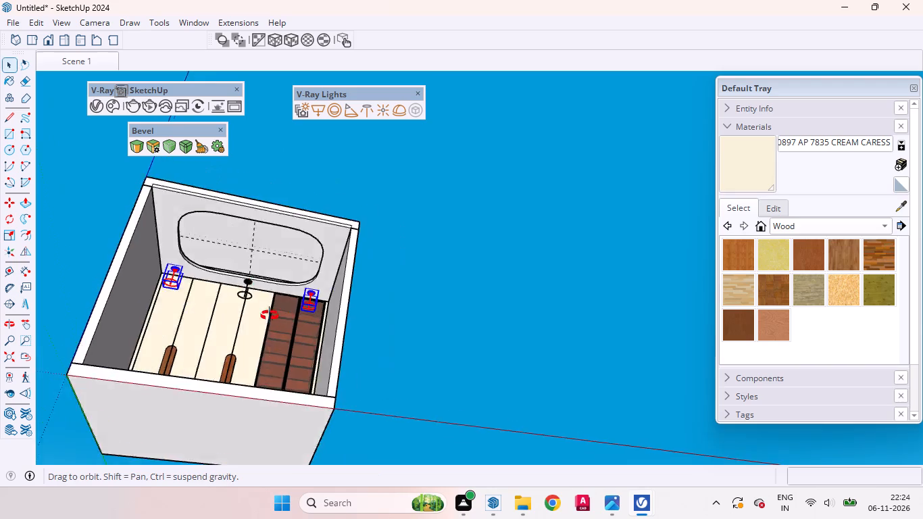
middle_click_drag(270, 316, 198, 295)
scroll(190, 295, "up", 9)
key("m")
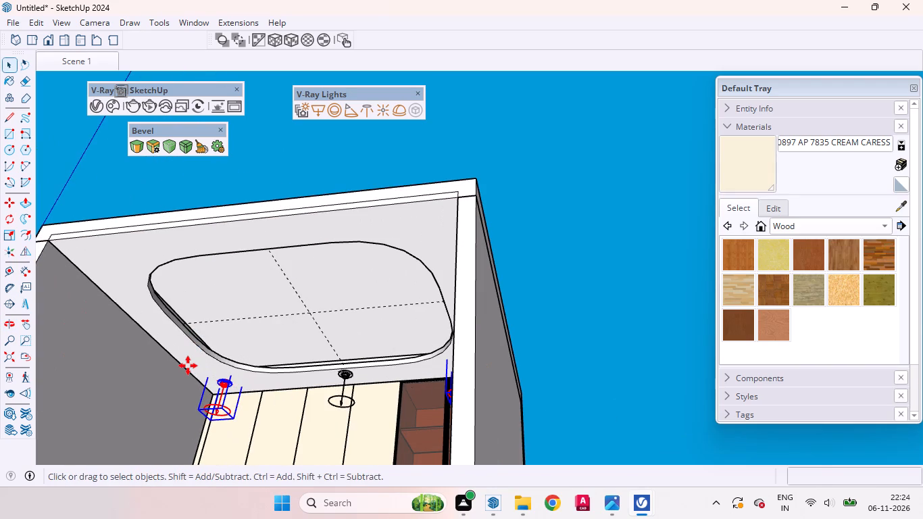
left_click(170, 408)
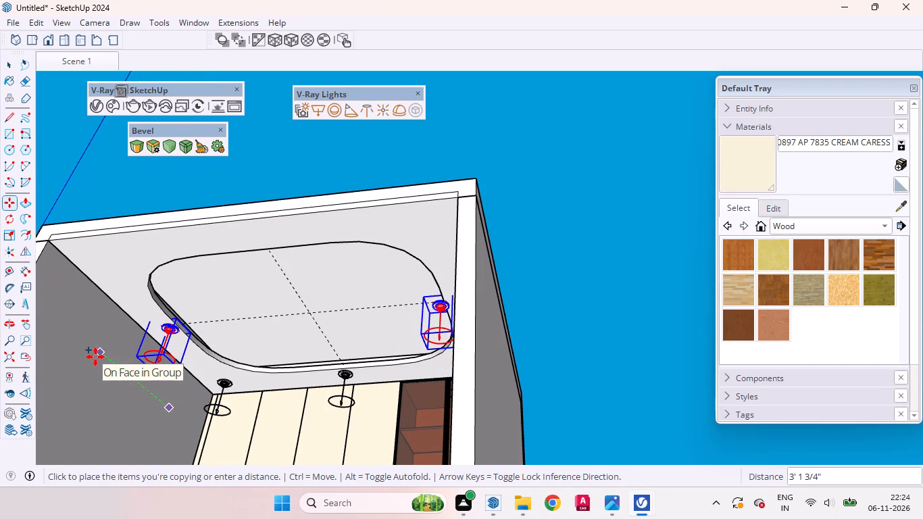
left_click(95, 357)
left_click(95, 357)
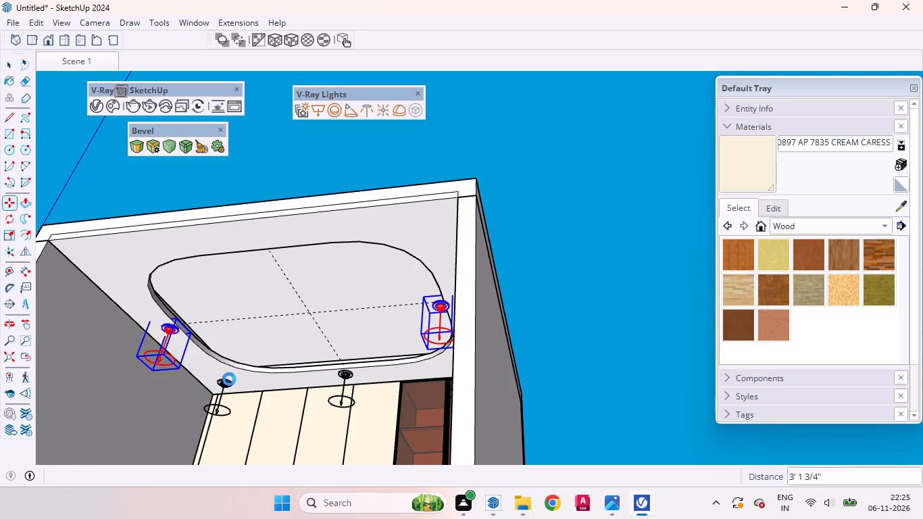
scroll(98, 326, "up", 4)
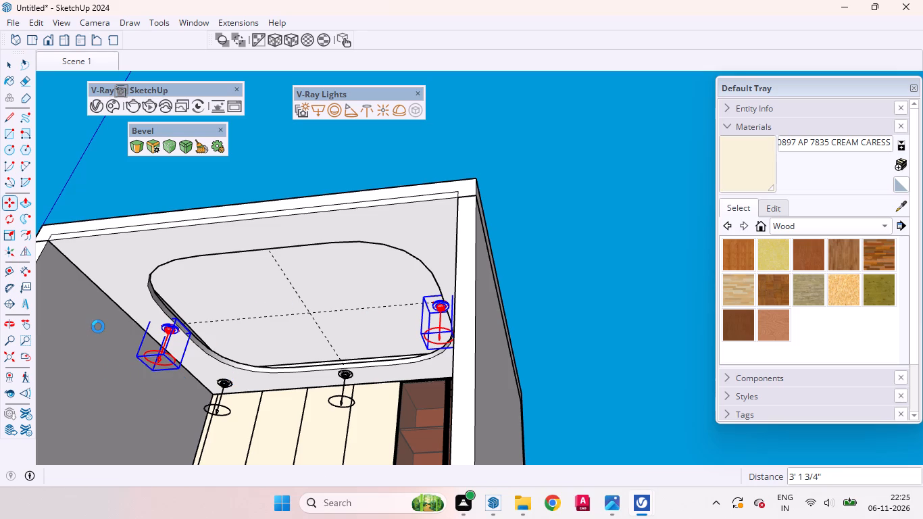
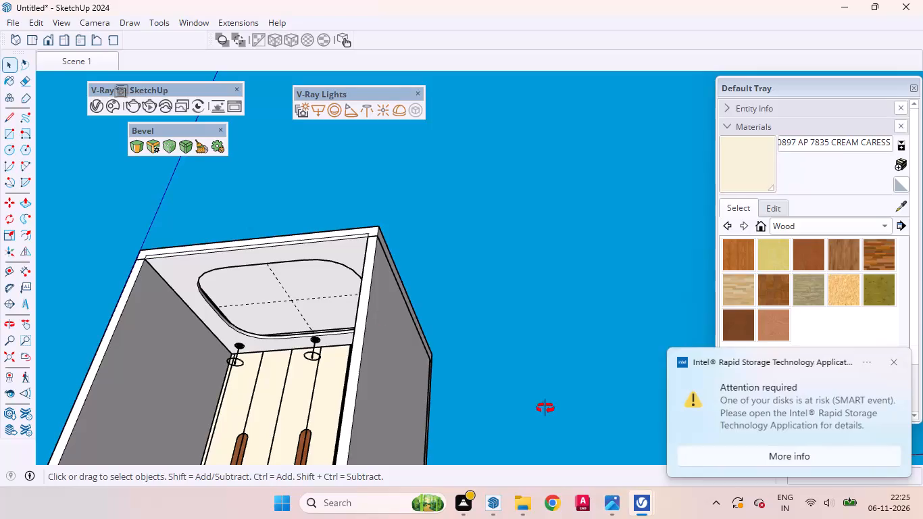
Examine the wardrobe room with its copied ceiling fixtures from several sides, and the house's front elevation.
scroll(276, 201, "down", 8)
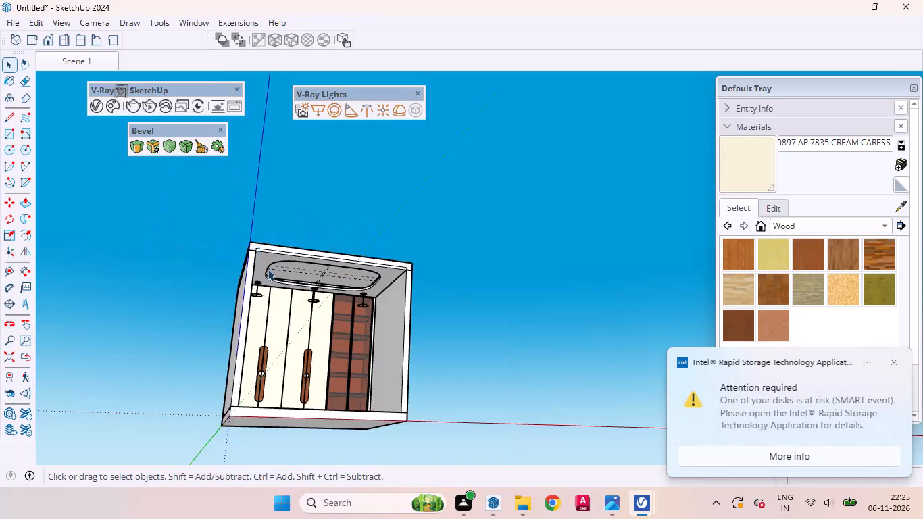
scroll(268, 269, "down", 1)
middle_click_drag(348, 284, 267, 500)
scroll(376, 271, "up", 5)
scroll(376, 272, "down", 1)
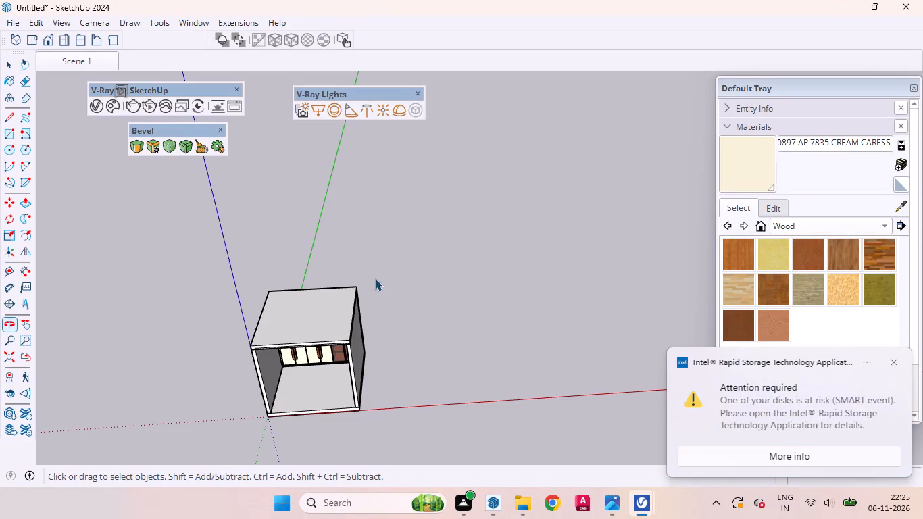
scroll(328, 323, "up", 17)
middle_click_drag(349, 349, 364, 244)
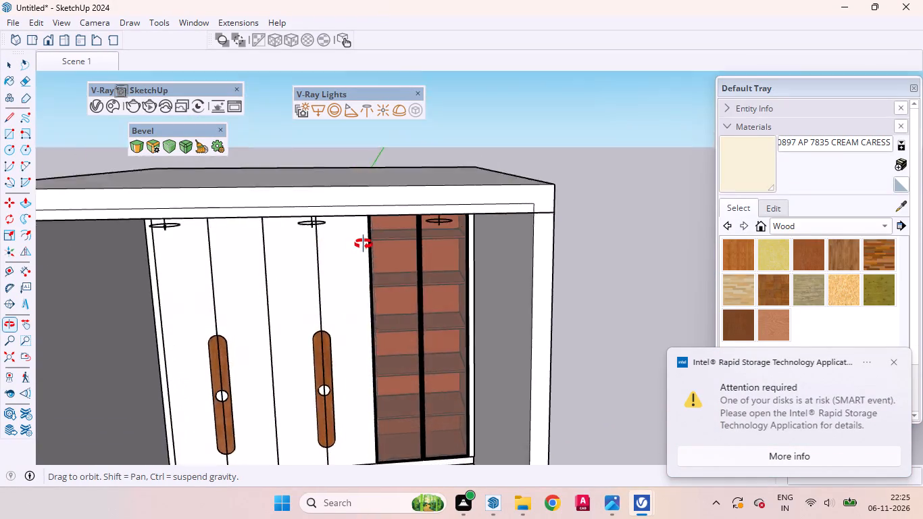
middle_click_drag(364, 244, 308, 222)
scroll(374, 266, "down", 20)
scroll(374, 266, "down", 9)
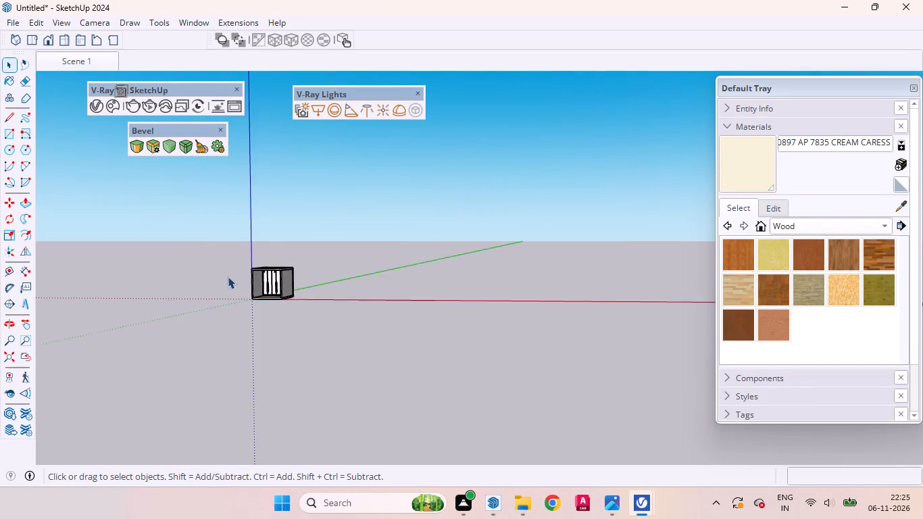
scroll(228, 276, "down", 20)
scroll(228, 276, "down", 2)
scroll(209, 297, "up", 1)
scroll(209, 297, "down", 3)
scroll(303, 292, "up", 13)
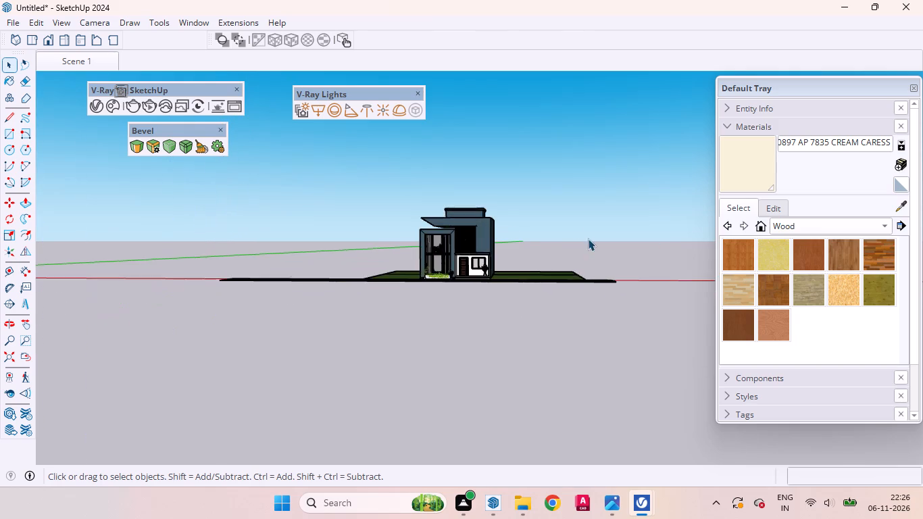
scroll(588, 239, "up", 9)
middle_click_drag(447, 301, 492, 328)
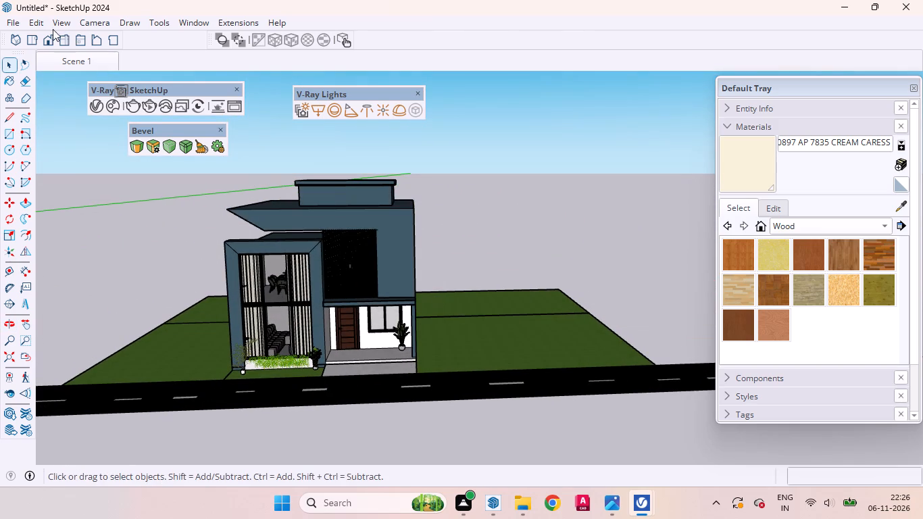
Save the untitled model in the Documents folder as a SketchUp model named elivationefre, without replacing the existing elivation file.
left_click(19, 20)
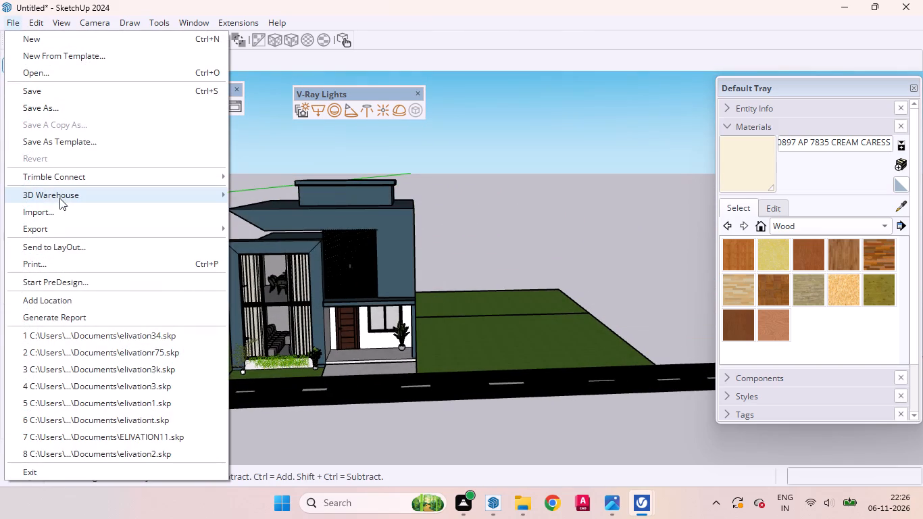
left_click(55, 93)
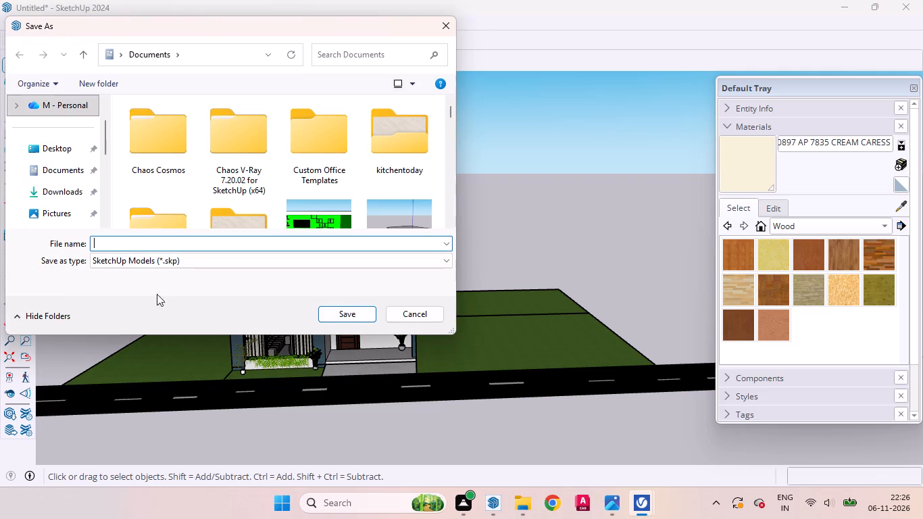
left_click(123, 249)
key("e")
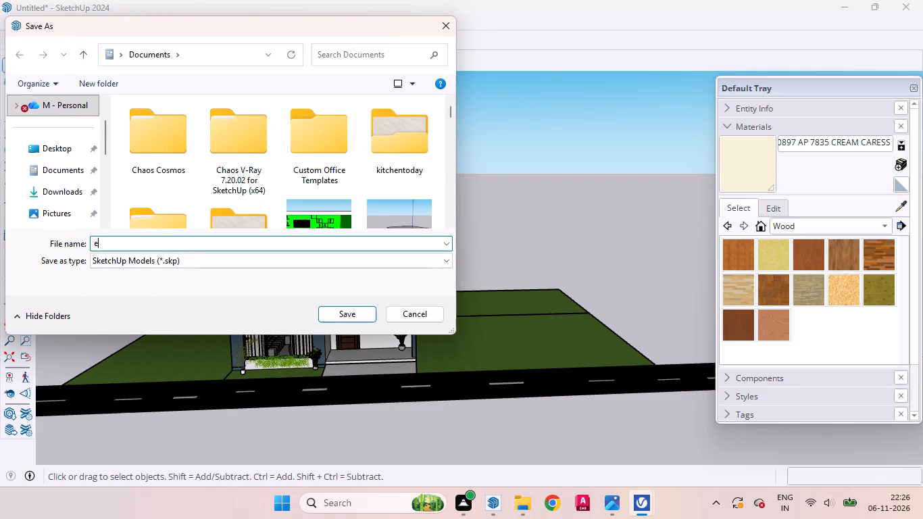
type("livation")
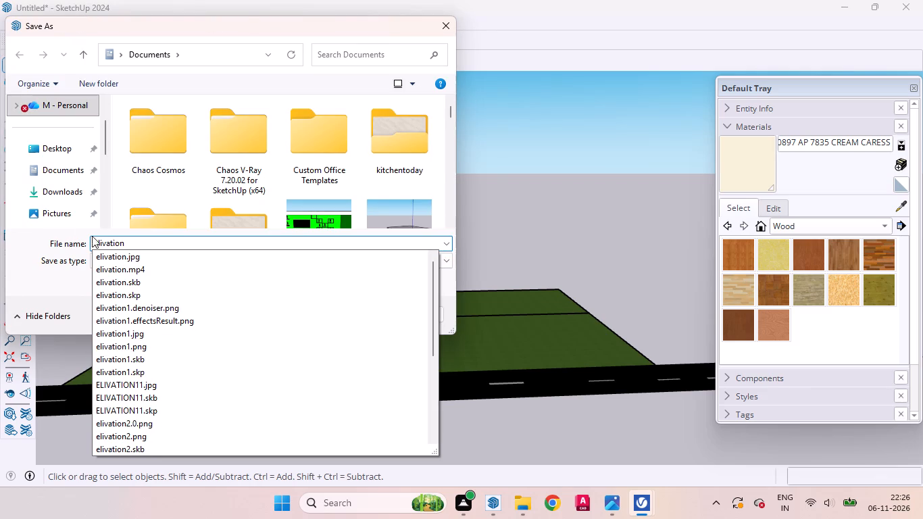
left_click(60, 171)
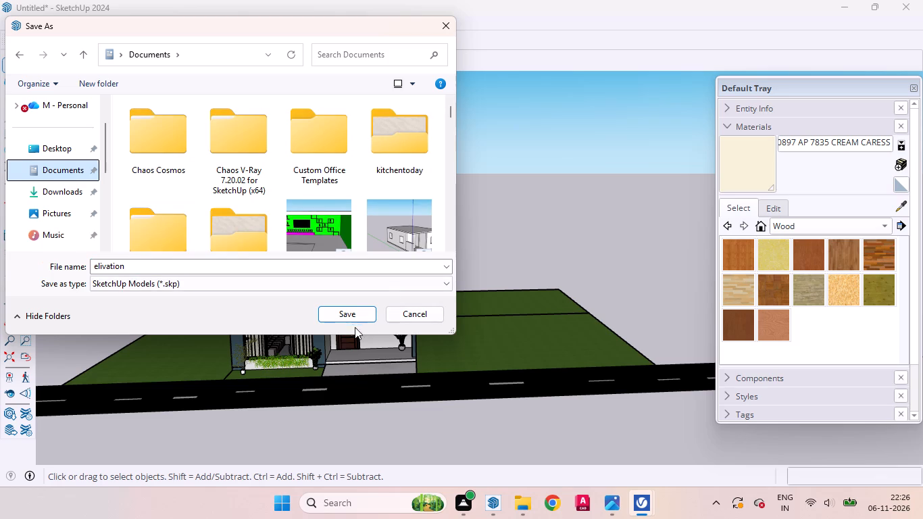
left_click(347, 316)
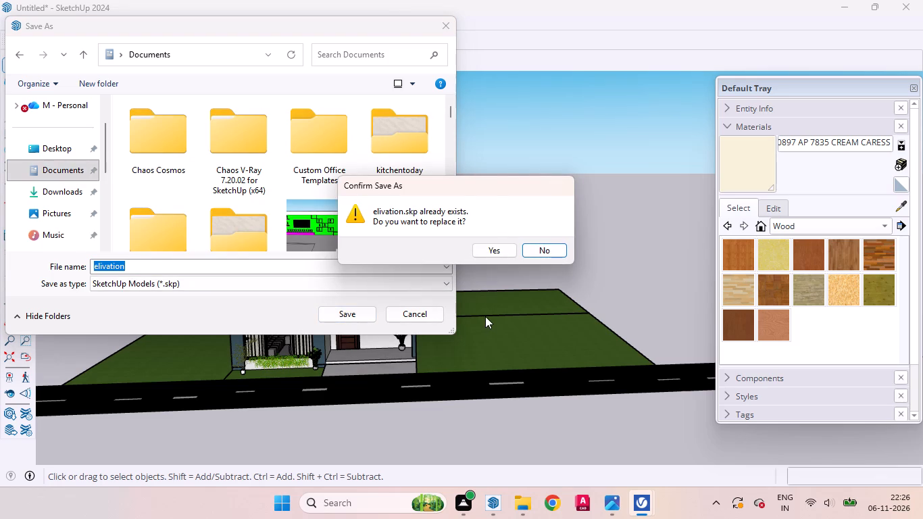
left_click(560, 248)
left_click(146, 269)
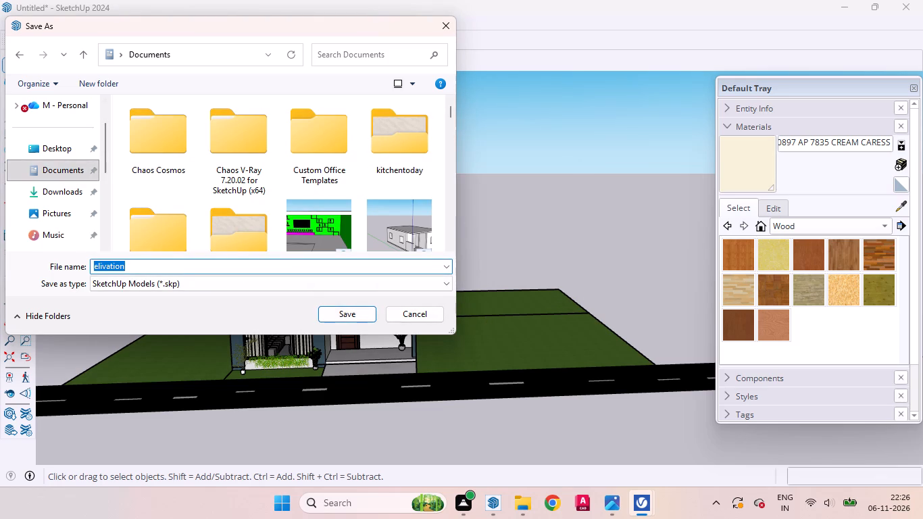
left_click(183, 276)
left_click(147, 264)
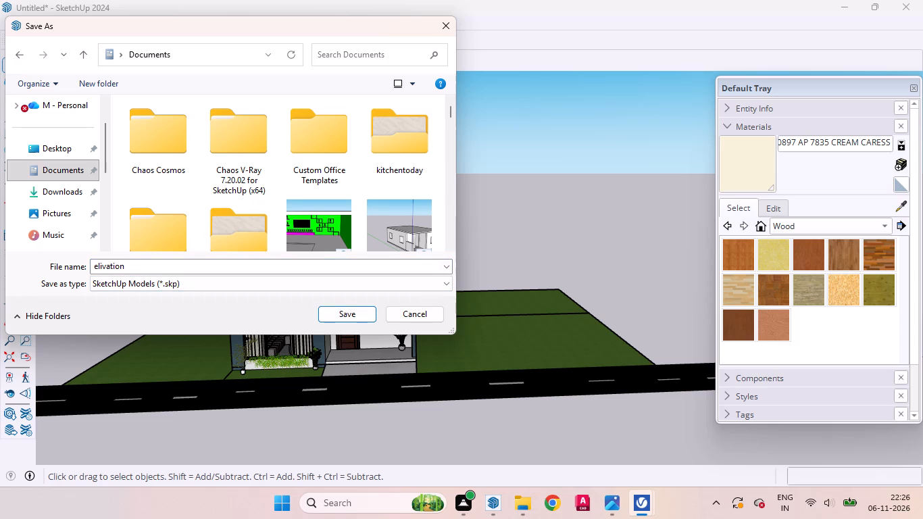
left_click(134, 263)
left_click(159, 265)
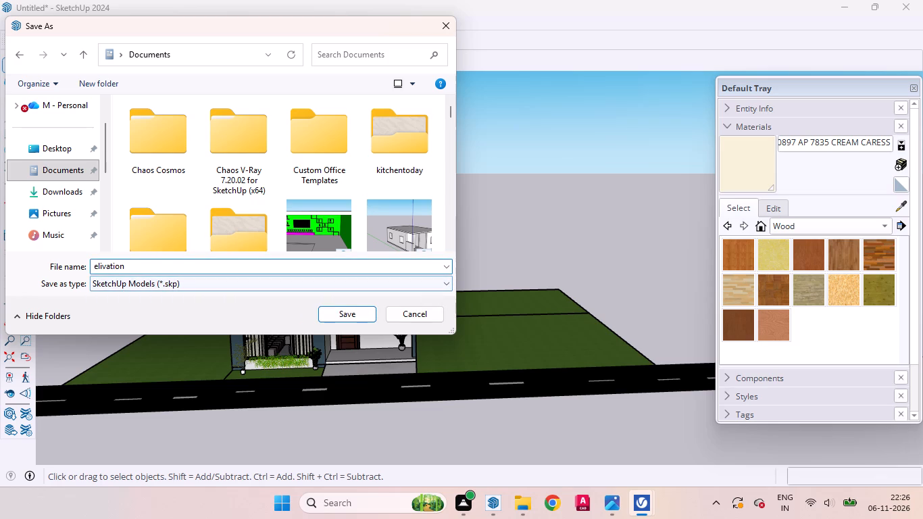
left_click(143, 264)
type("efre")
left_click(341, 314)
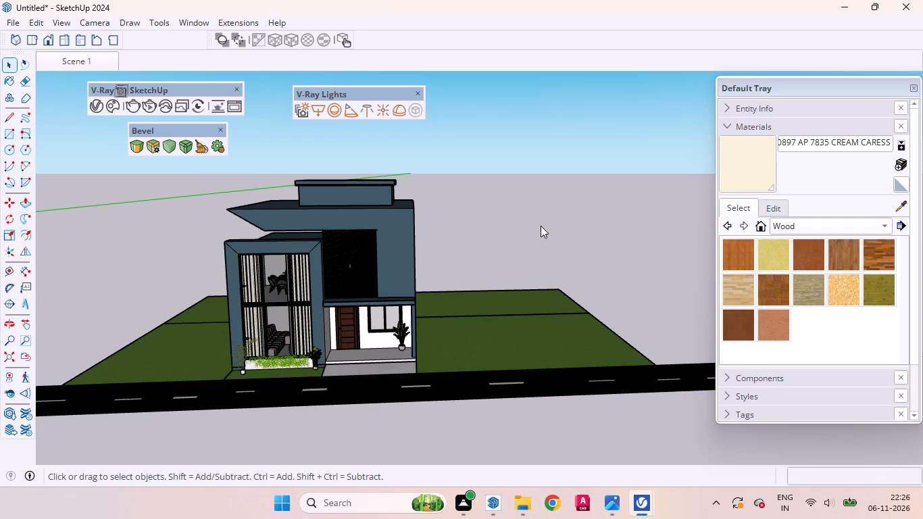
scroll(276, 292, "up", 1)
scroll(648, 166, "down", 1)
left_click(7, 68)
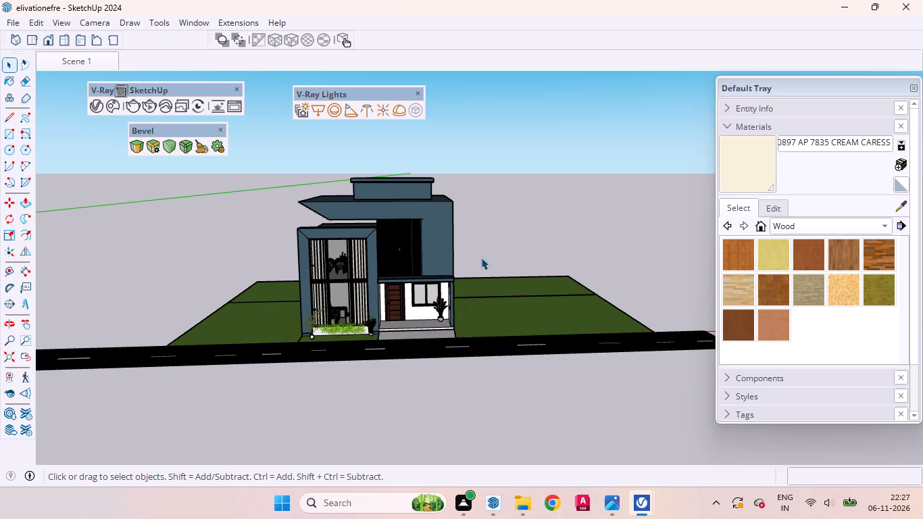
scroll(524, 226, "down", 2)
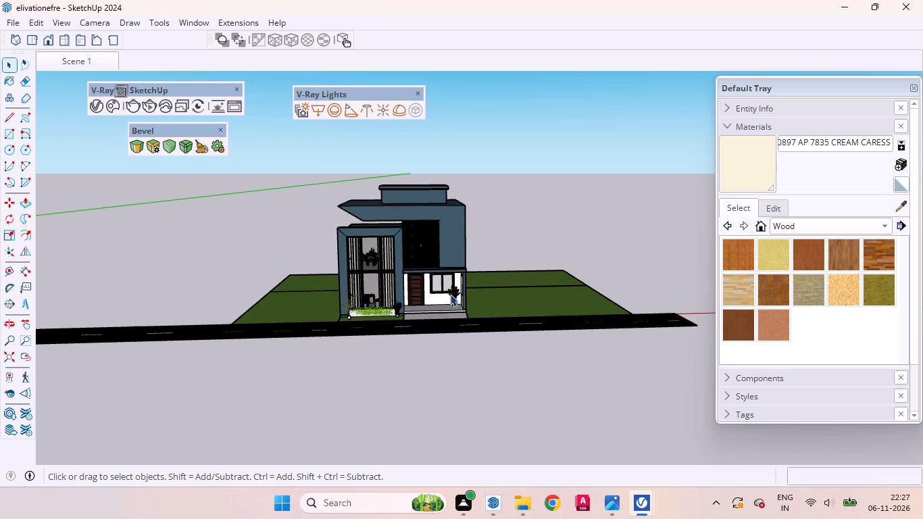